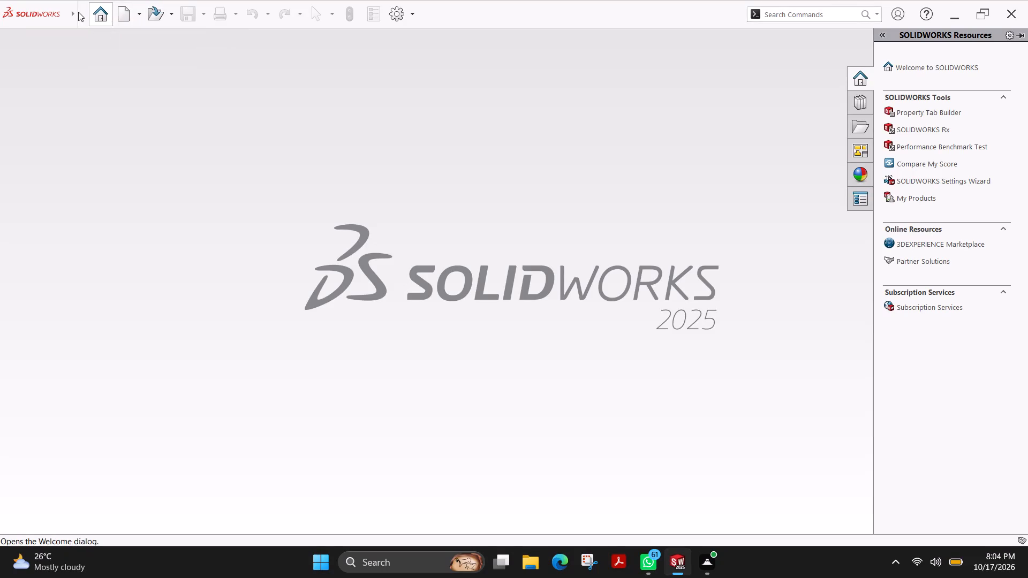
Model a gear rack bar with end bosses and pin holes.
Create a new part document.
click(154, 298)
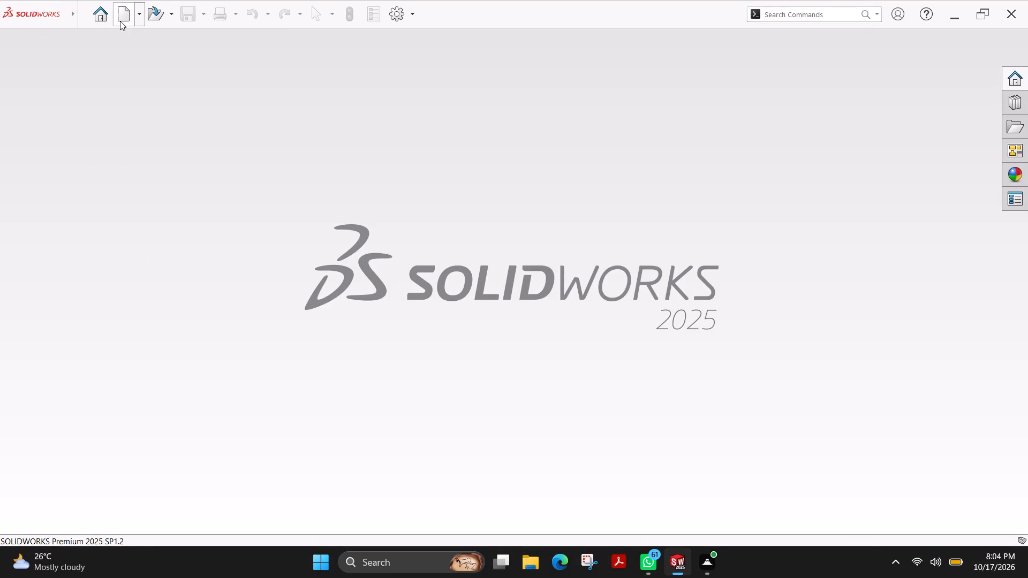
click(120, 21)
click(439, 422)
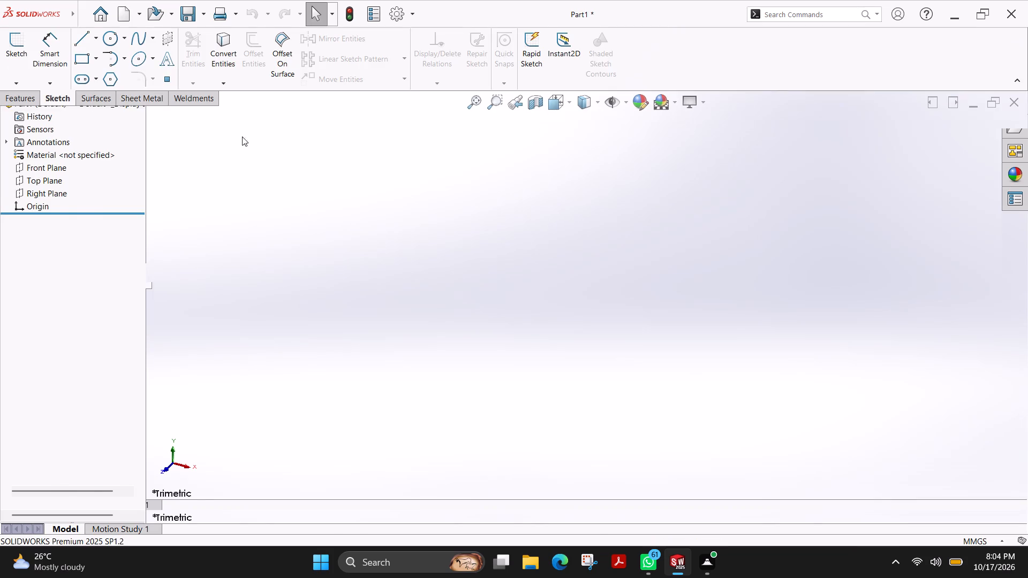
On the Top Plane, sketch a horizontal midpoint construction line about 491 mm long, centred on the origin.
click(15, 34)
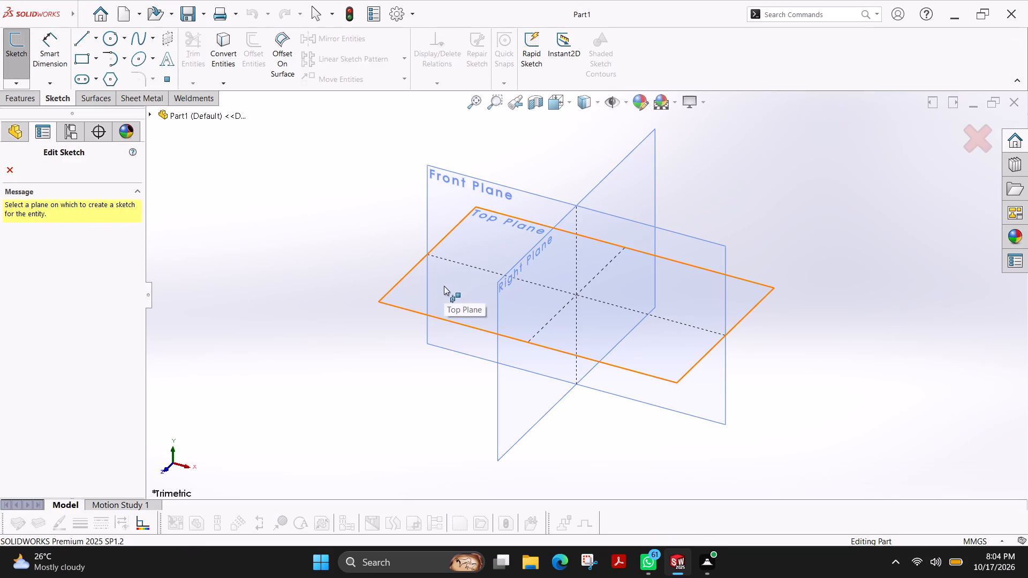
click(444, 286)
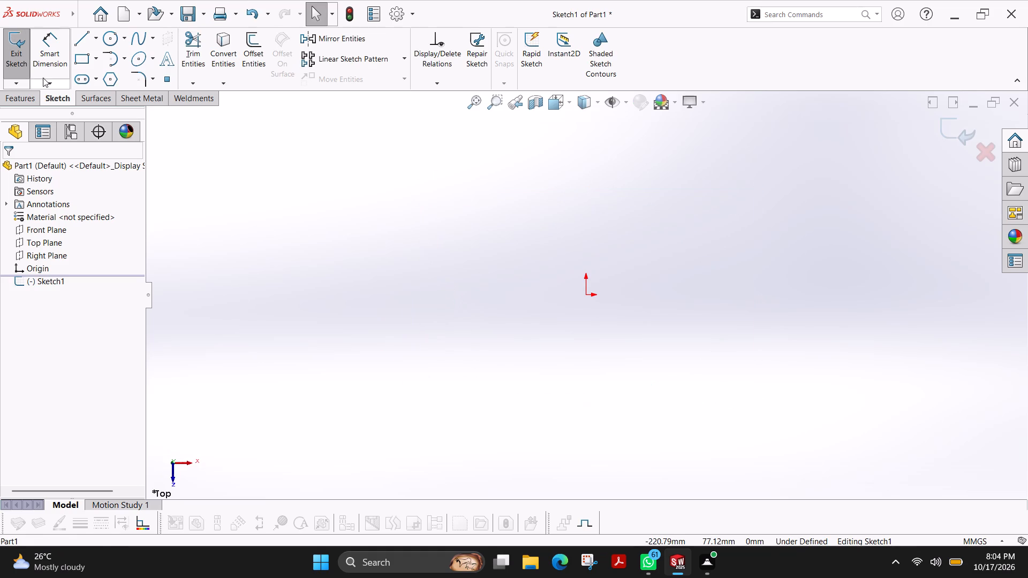
click(80, 35)
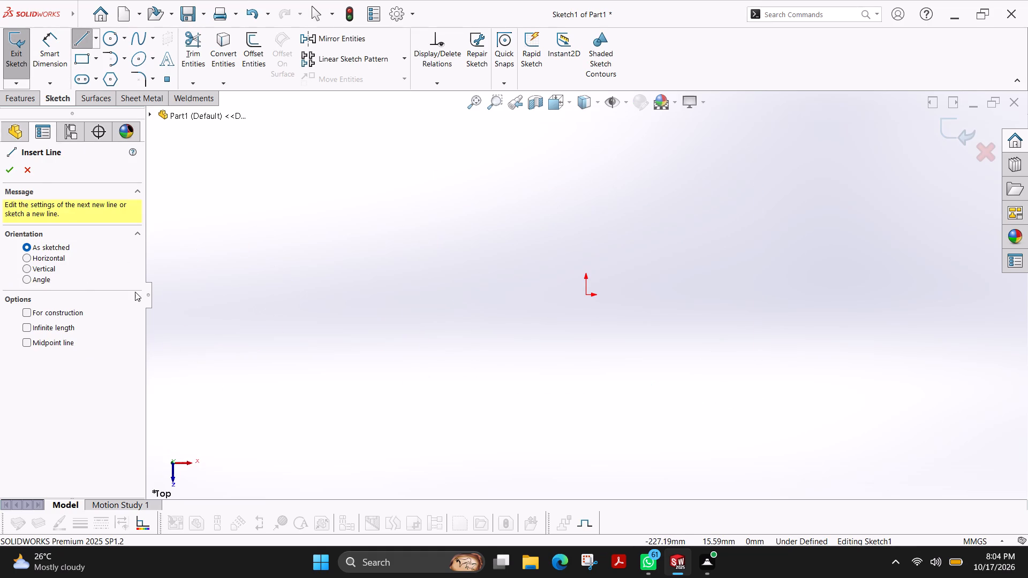
click(61, 343)
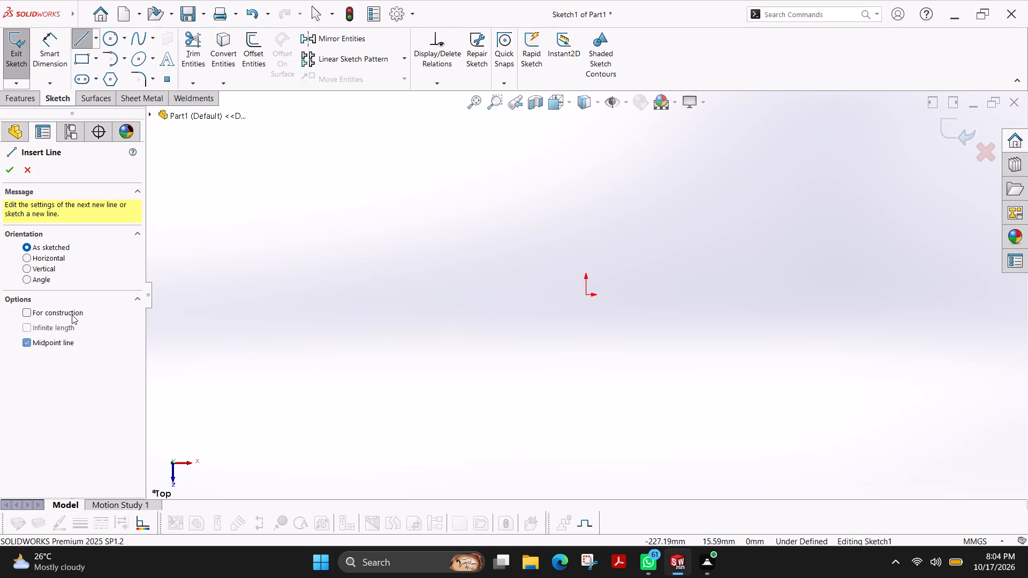
click(72, 314)
click(586, 296)
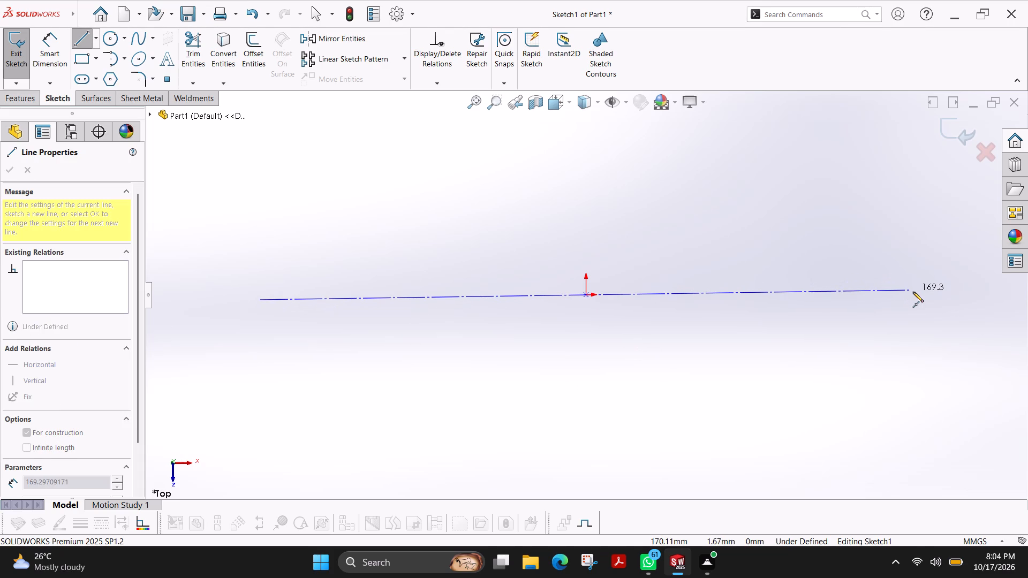
scroll(913, 292, down, 2)
scroll(913, 292, up, 3)
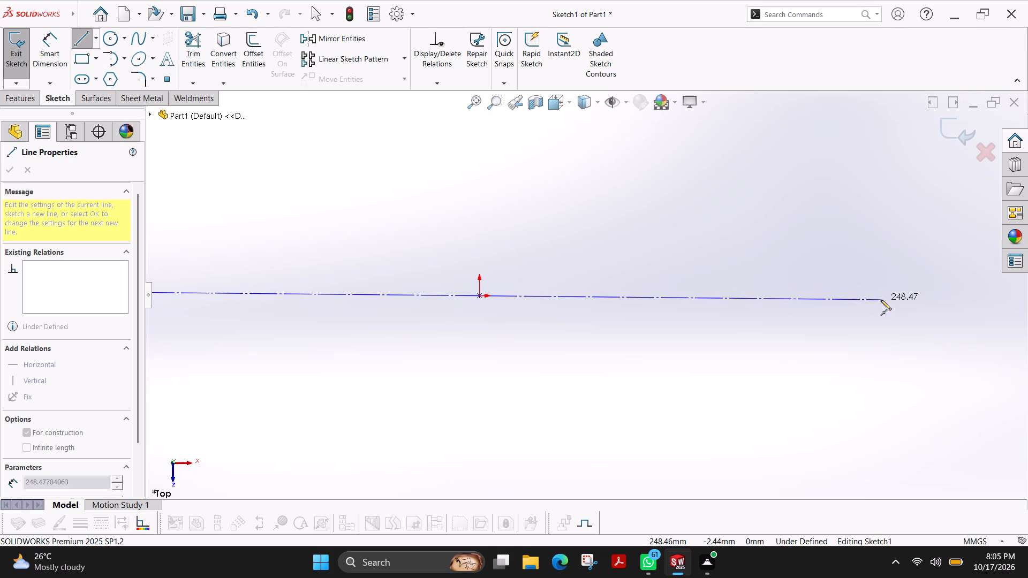
click(876, 295)
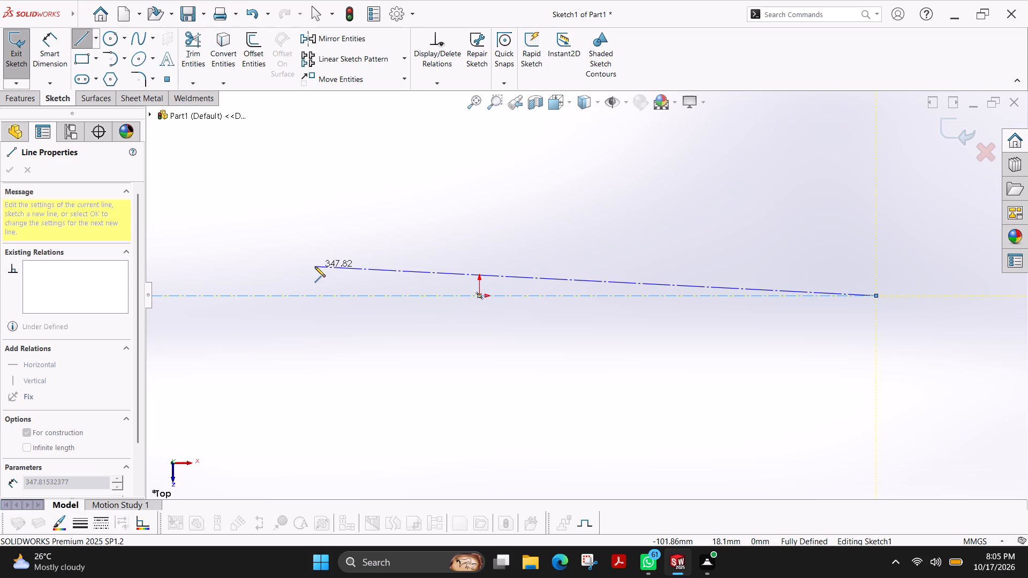
key(Escape)
Draw two concentric circles at each construction line endpoint, with radii about 20 and 41 mm at the left end, 22 and 41 mm at the right.
scroll(531, 299, up, 3)
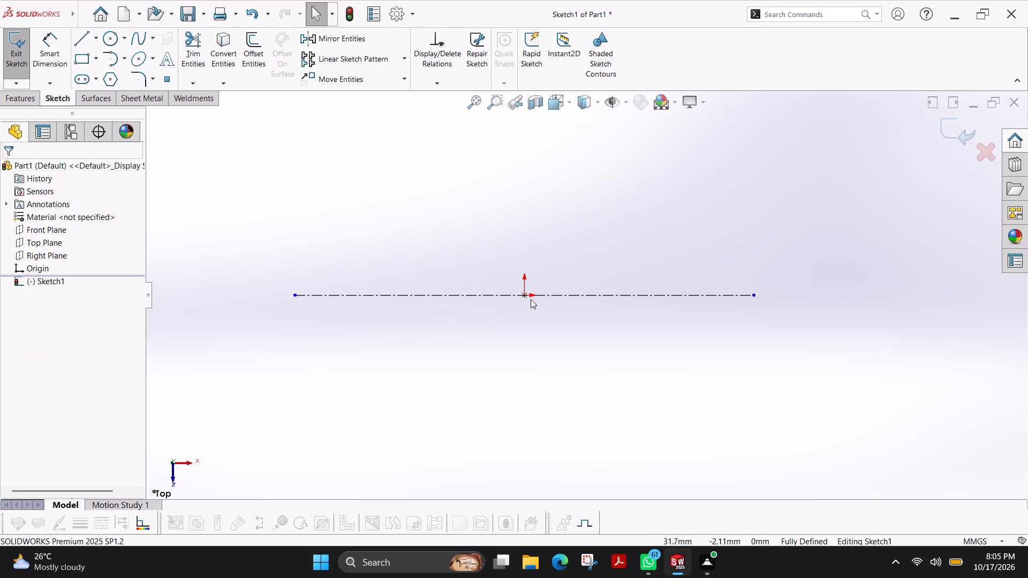
click(111, 45)
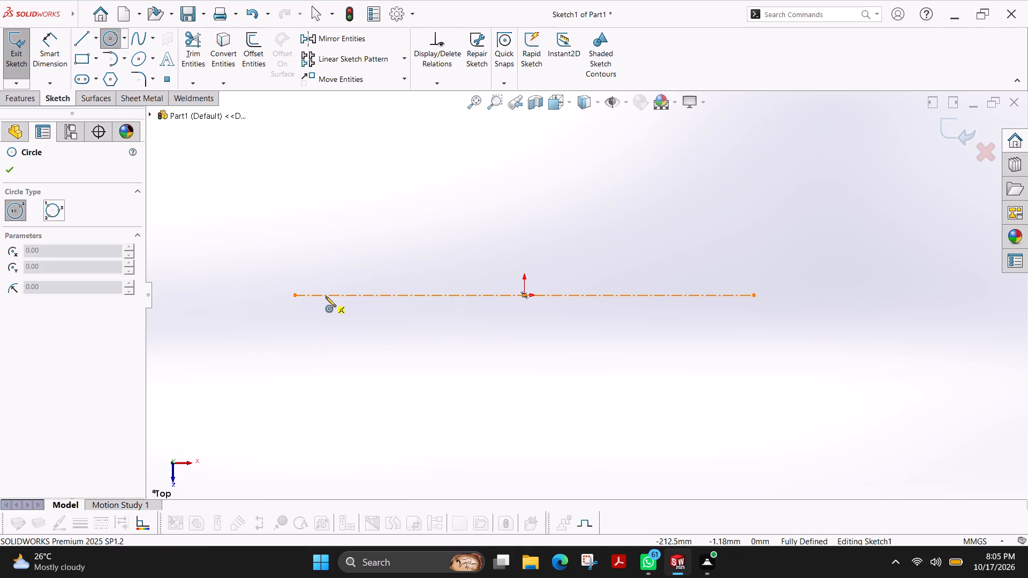
click(294, 296)
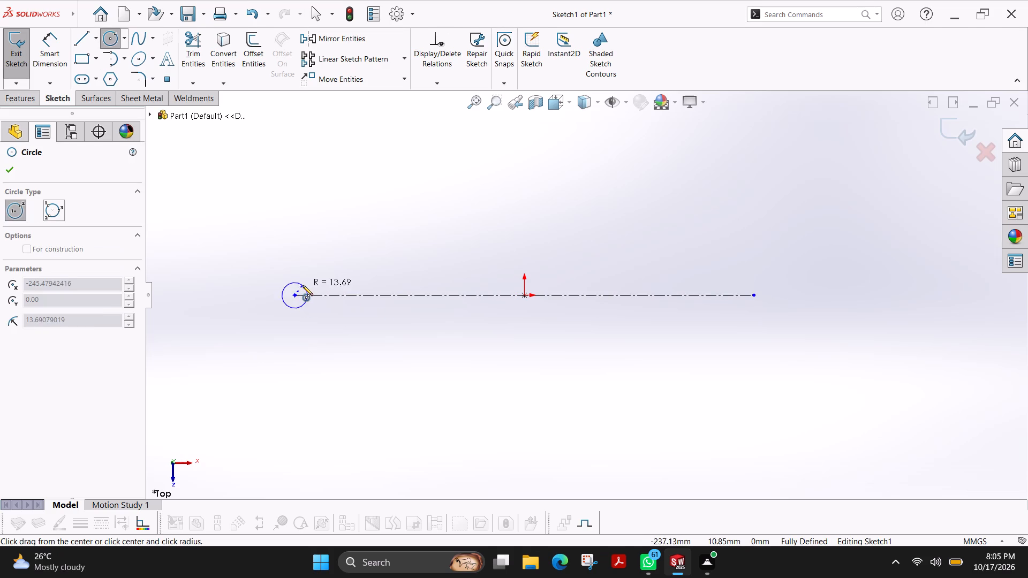
click(305, 280)
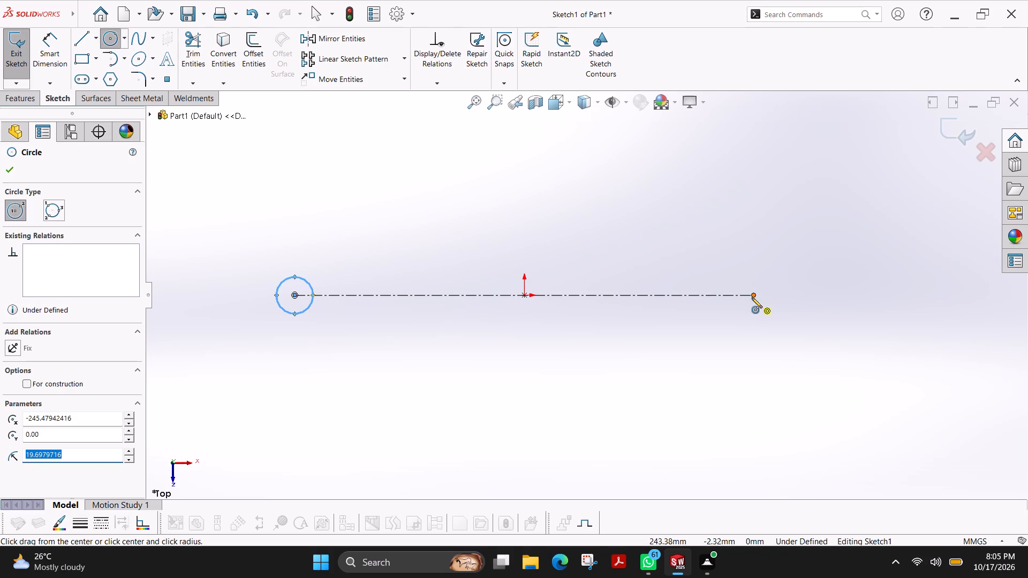
click(752, 297)
click(770, 284)
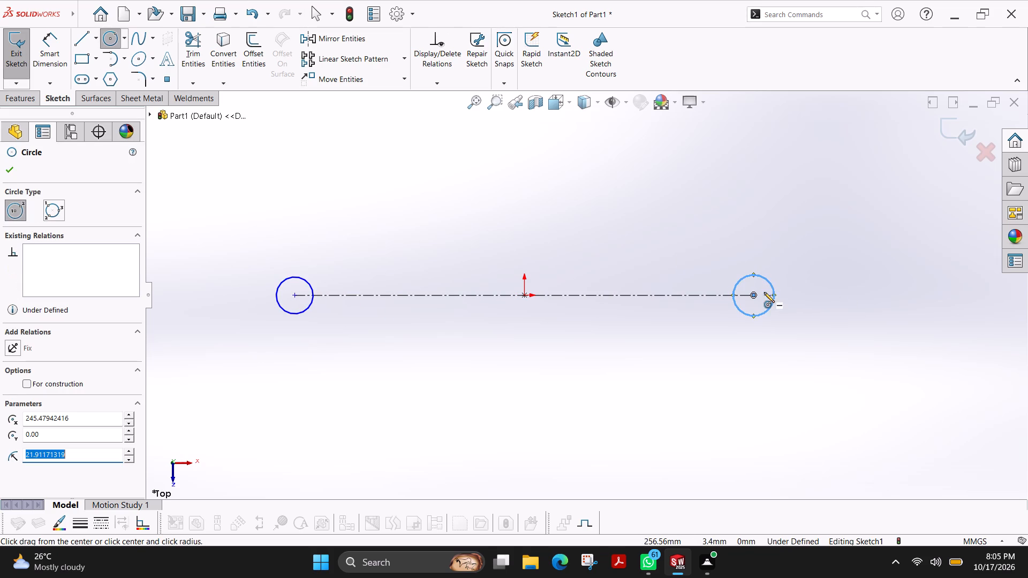
click(294, 296)
click(327, 275)
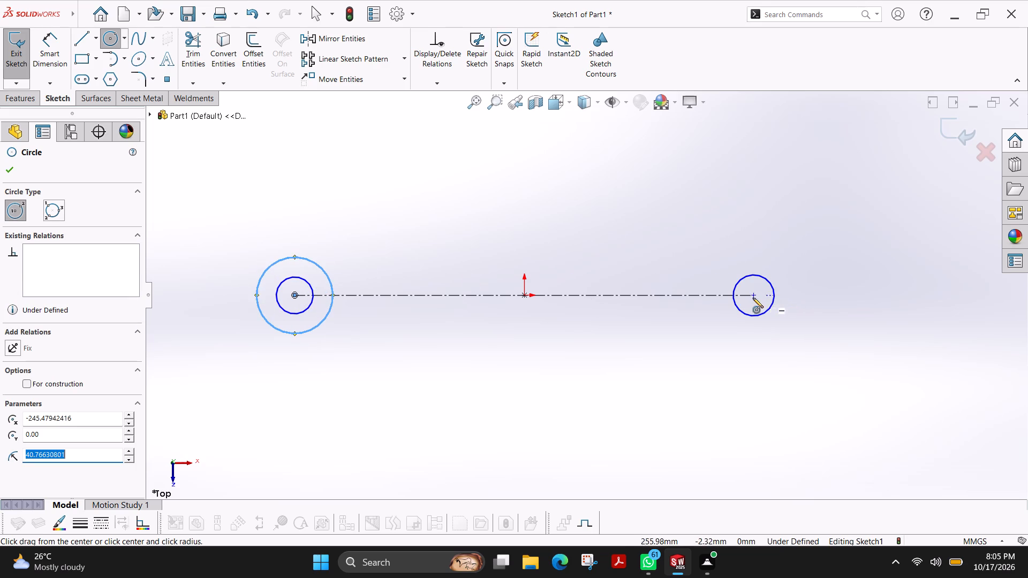
click(753, 295)
click(784, 272)
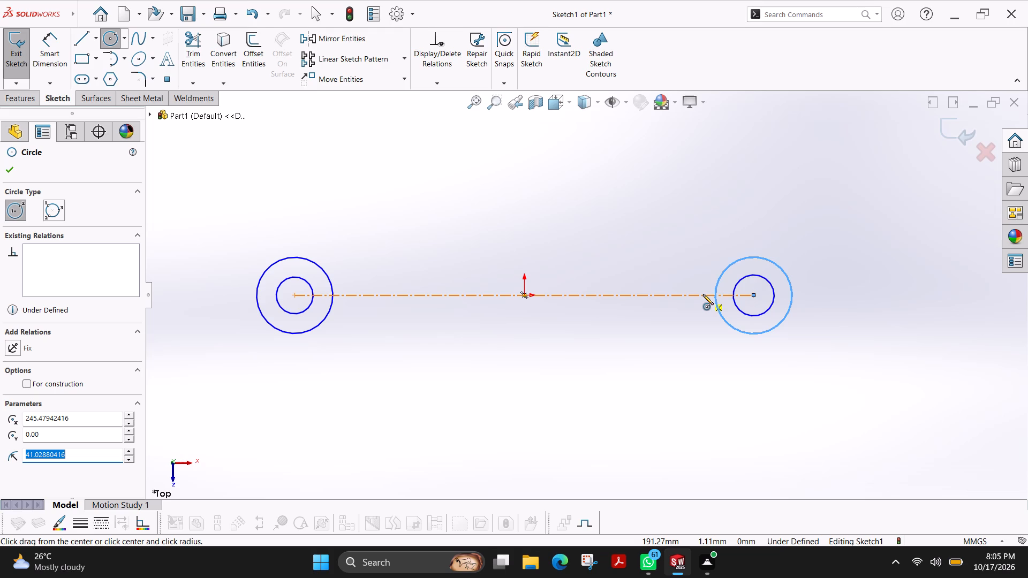
Dimension the left pair of circles with an outer diameter of 16 mm and an inner diameter of 7.5 mm.
click(51, 64)
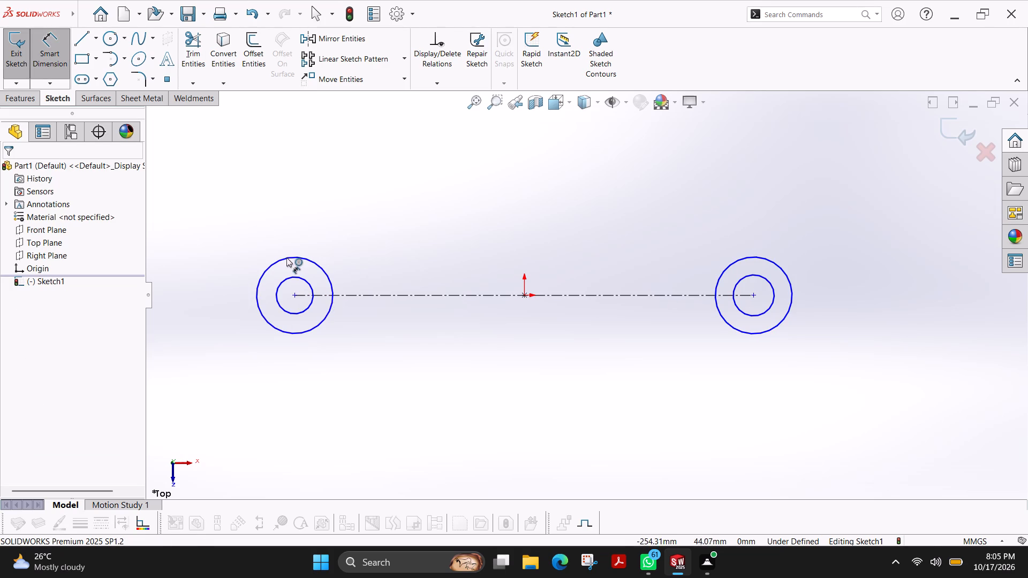
click(282, 258)
click(244, 204)
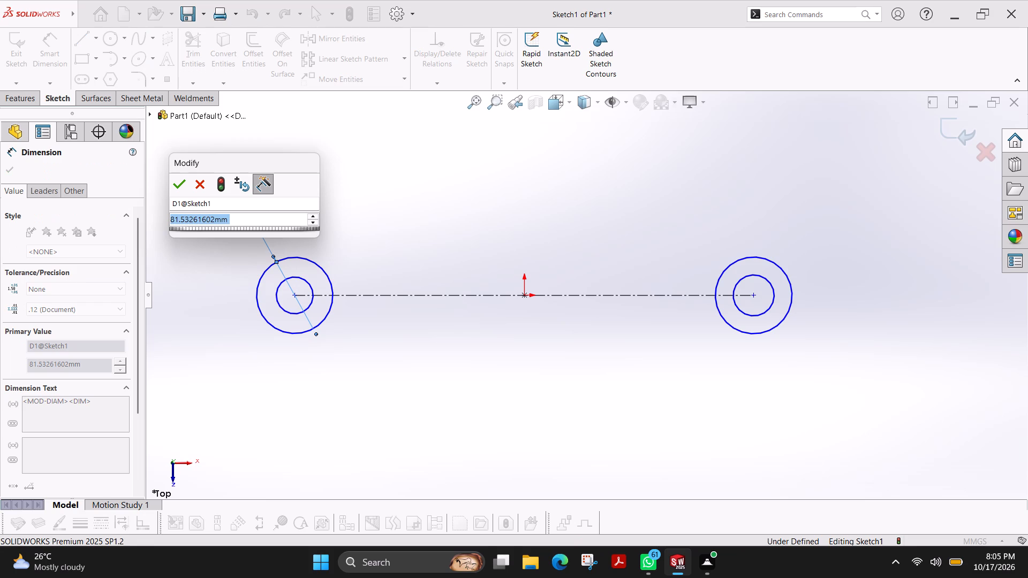
text(16)
key(Return)
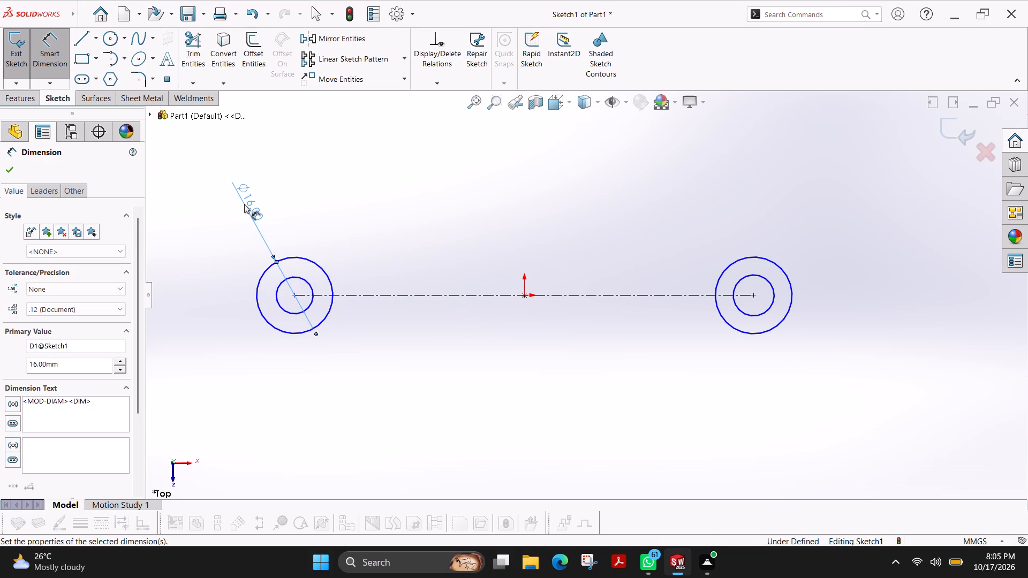
click(283, 308)
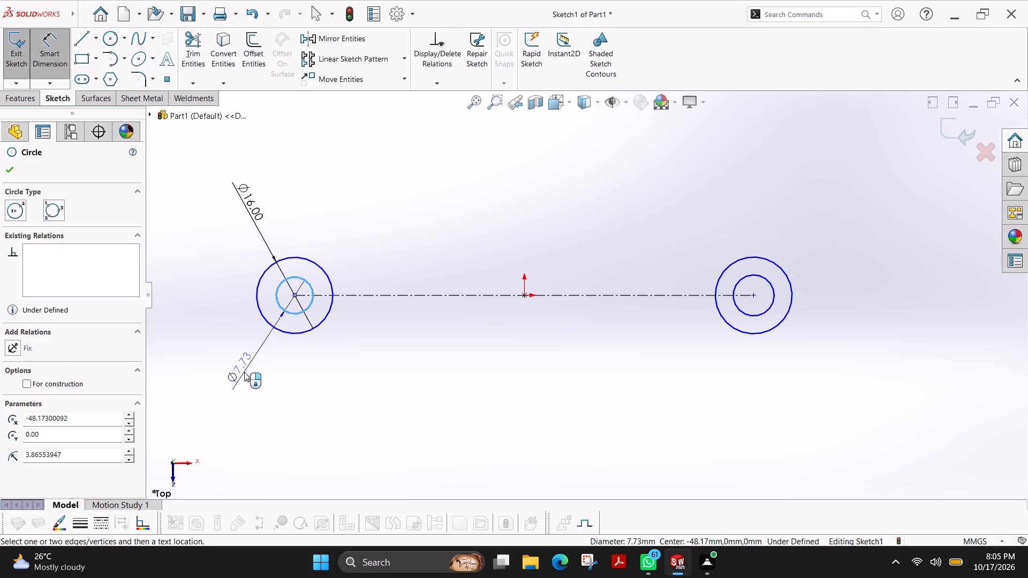
click(244, 372)
text(7.5)
key(Return)
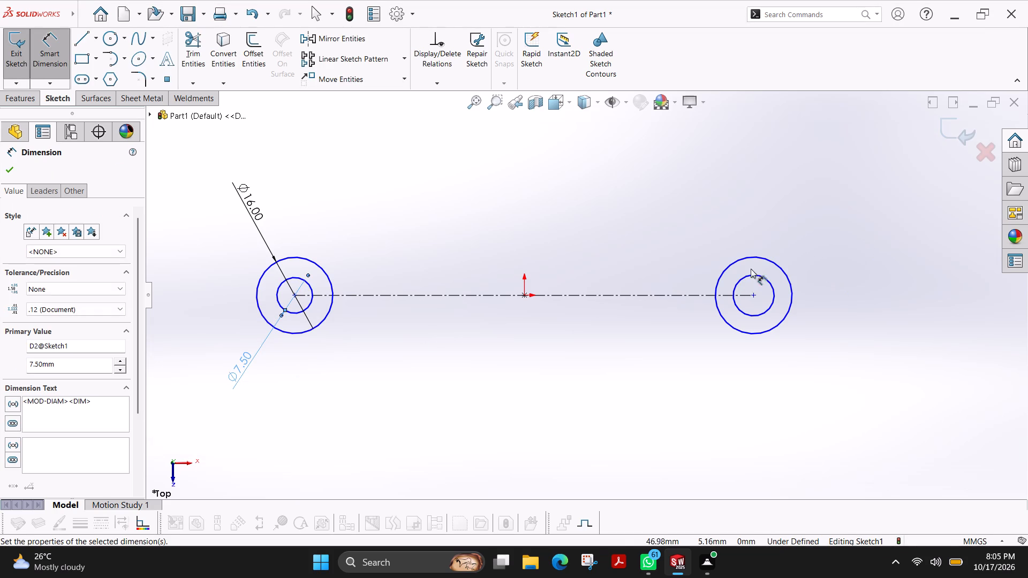
Dimension the right pair of circles with an outer diameter of 16 mm and an inner diameter of 7.5 mm.
click(762, 256)
click(805, 203)
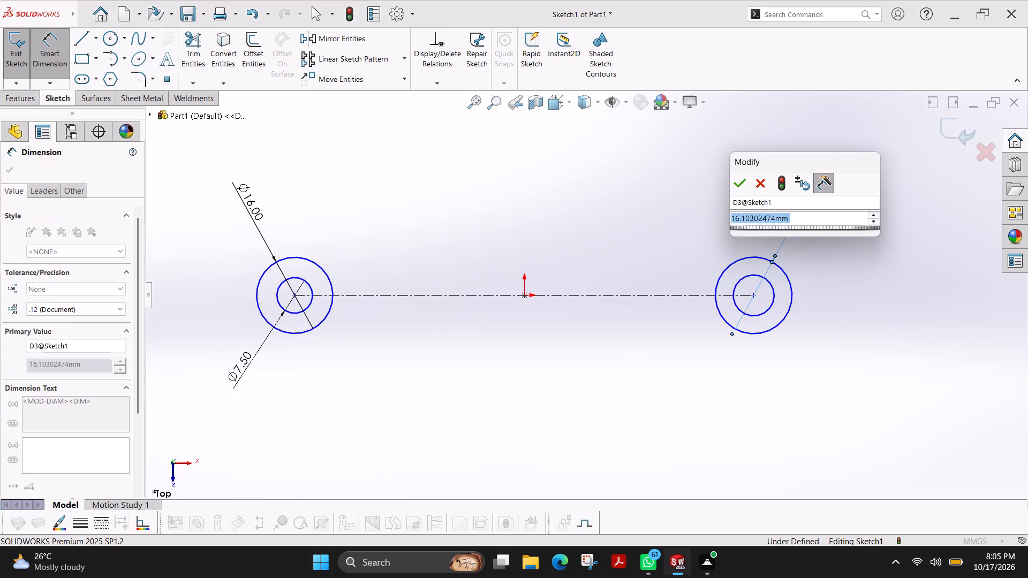
text(16)
key(Return)
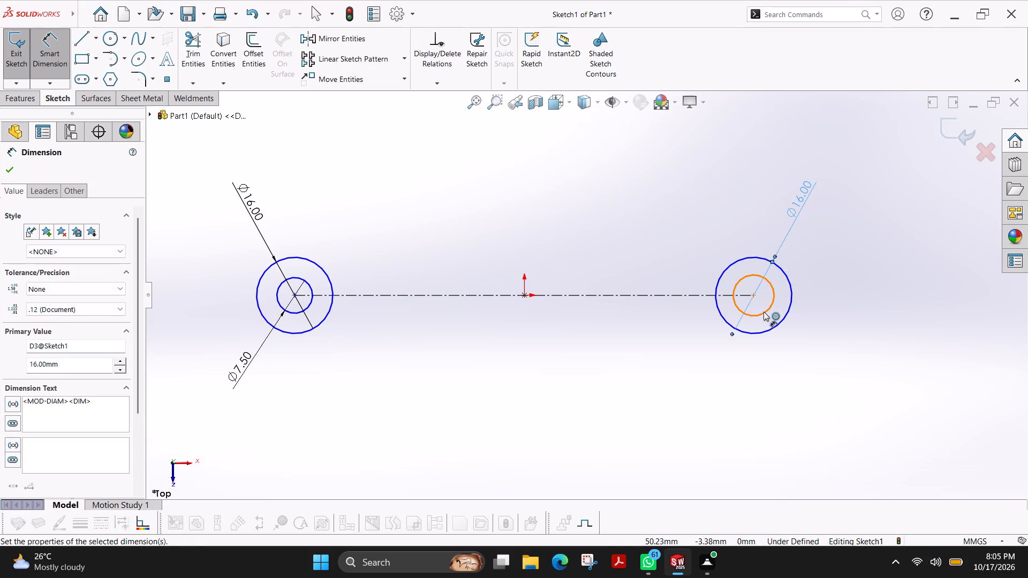
click(764, 311)
click(807, 389)
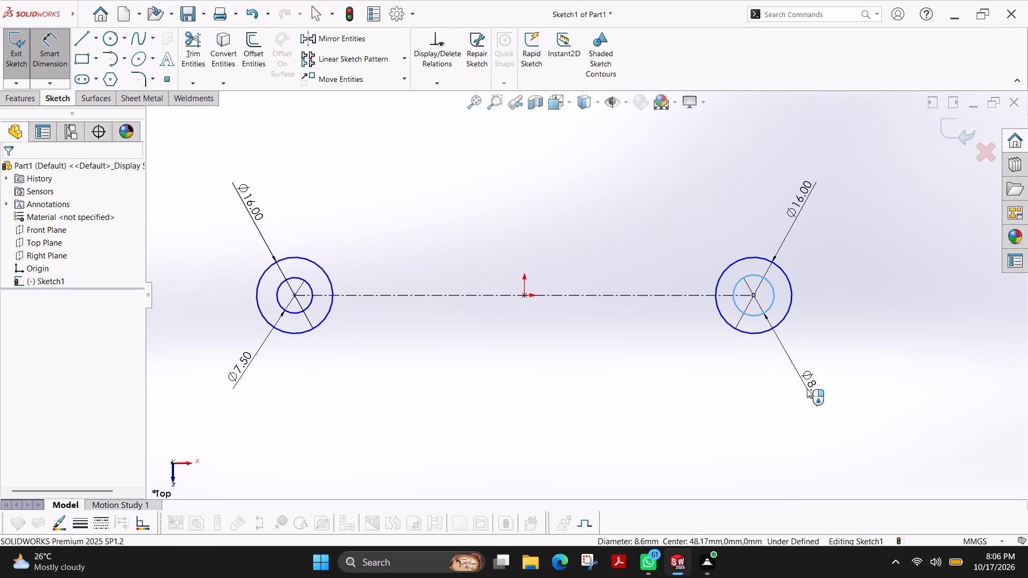
text(7.5)
key(Return)
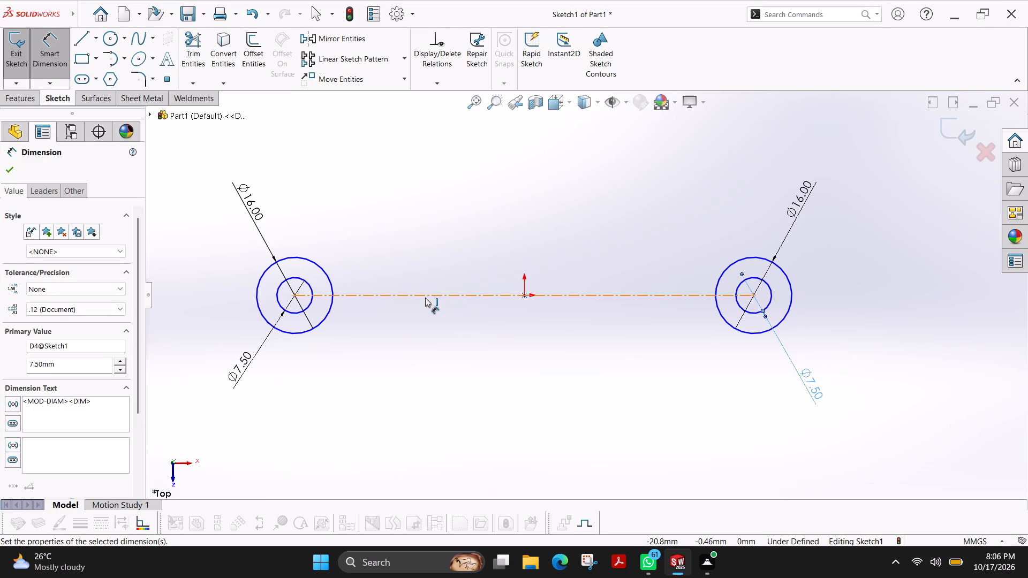
Dimension the construction line between the circle centres to a length of 164 mm.
click(425, 298)
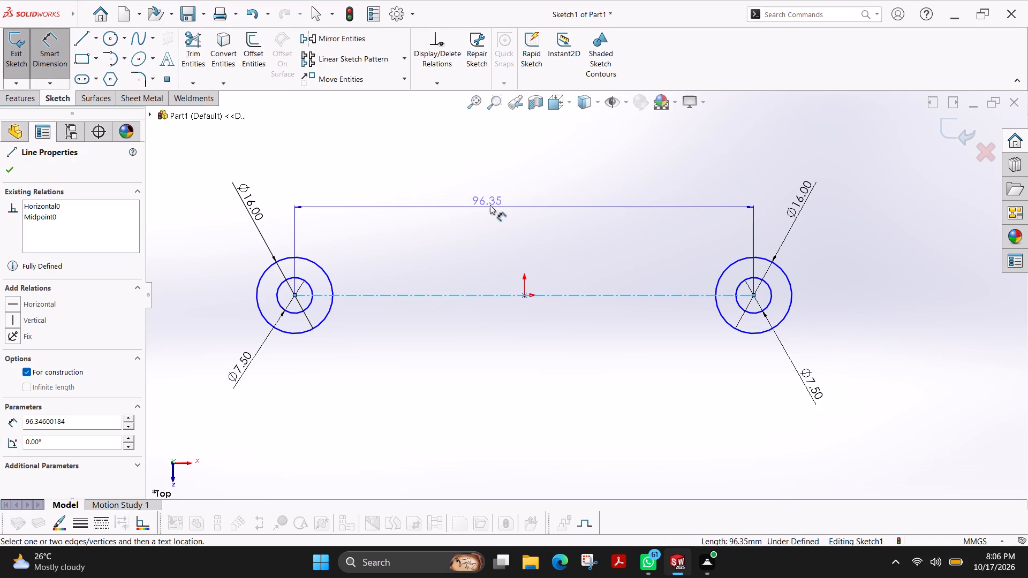
click(503, 199)
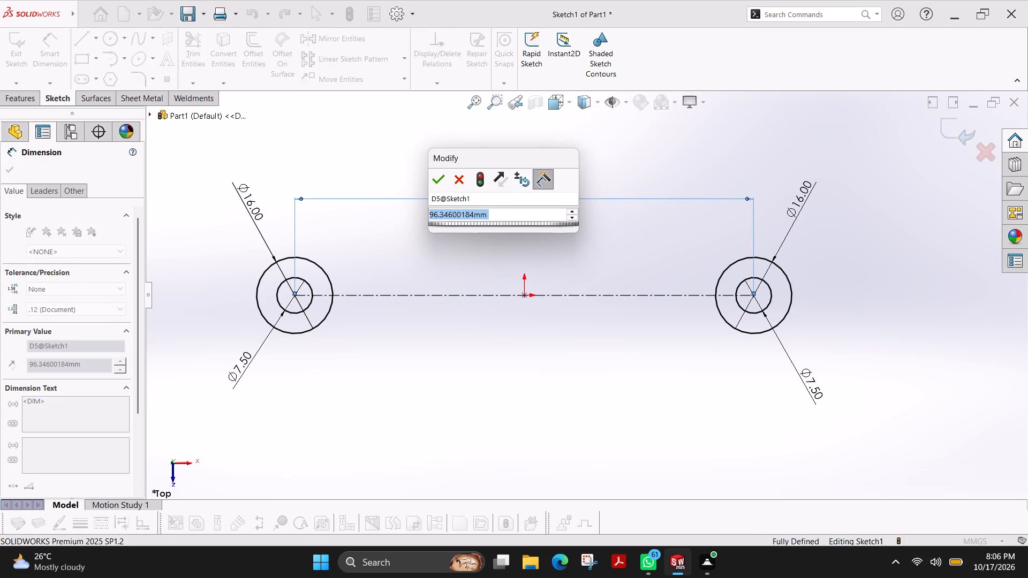
text(1+64)
key(BackSpace)
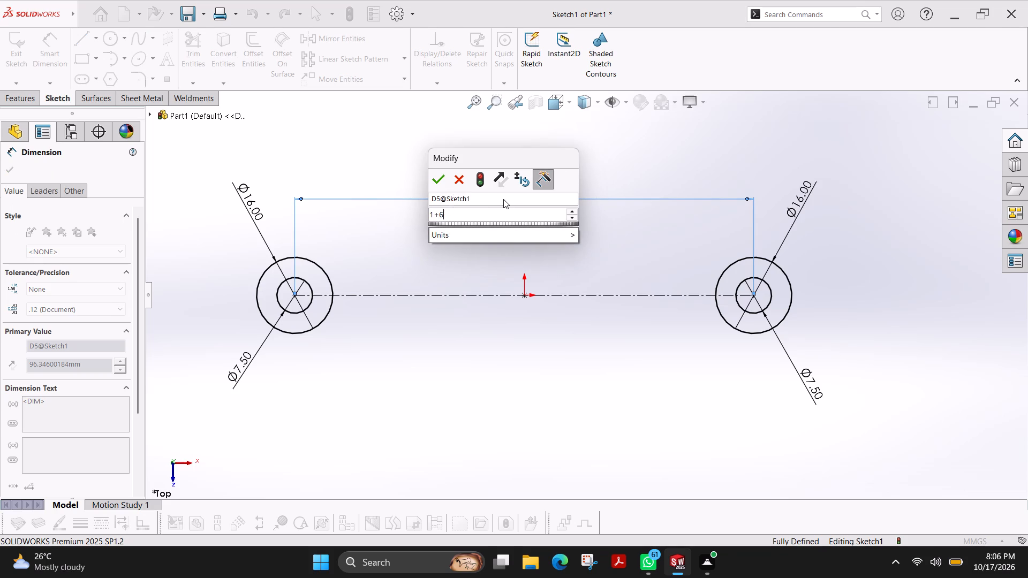
key(BackSpace)
key(BackSpace)
text(64)
key(Return)
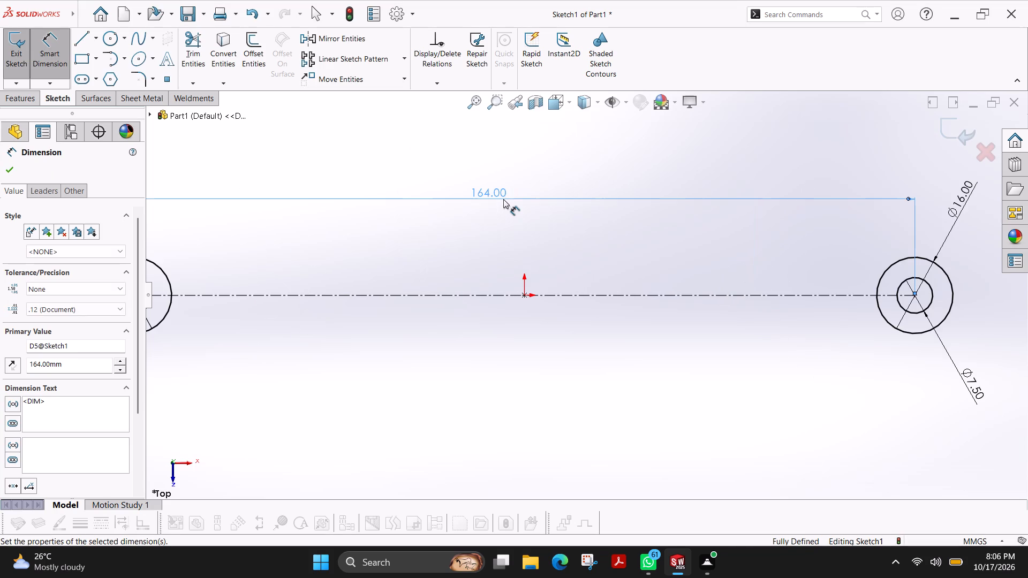
Extrude the two ring profiles as a blind boss 20 mm deep from the sketch plane.
scroll(483, 234, up, 3)
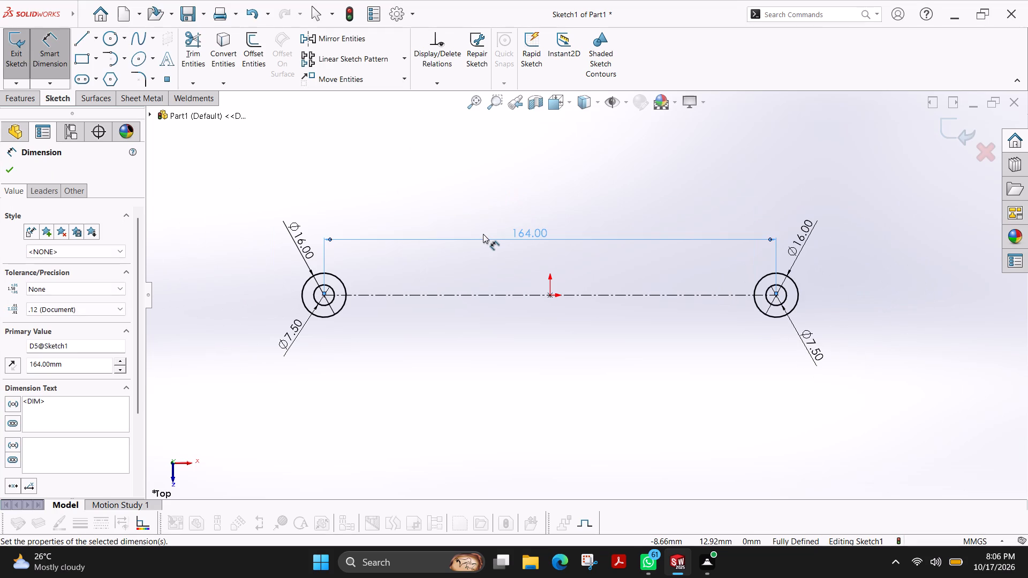
click(23, 103)
click(12, 48)
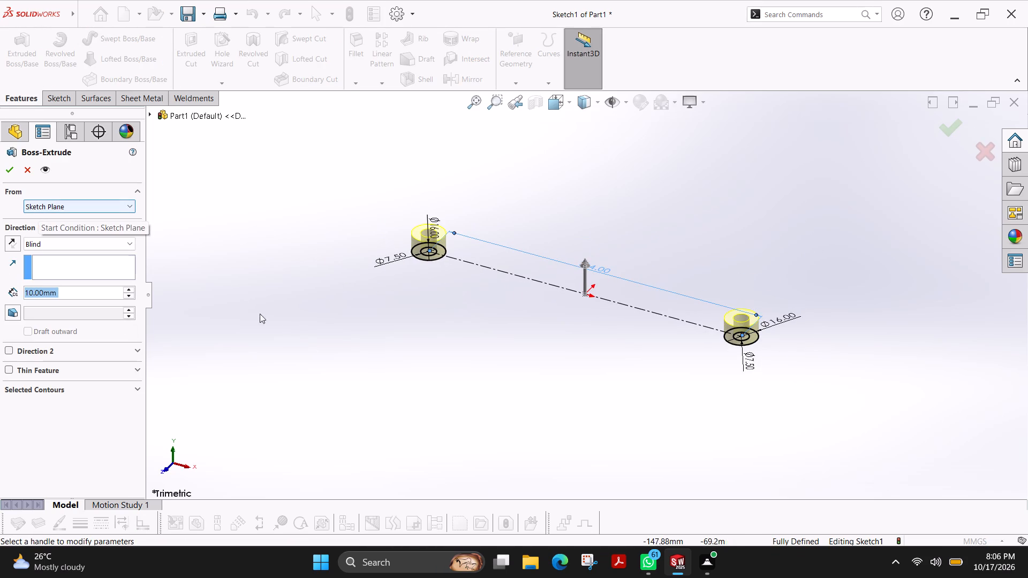
click(128, 290)
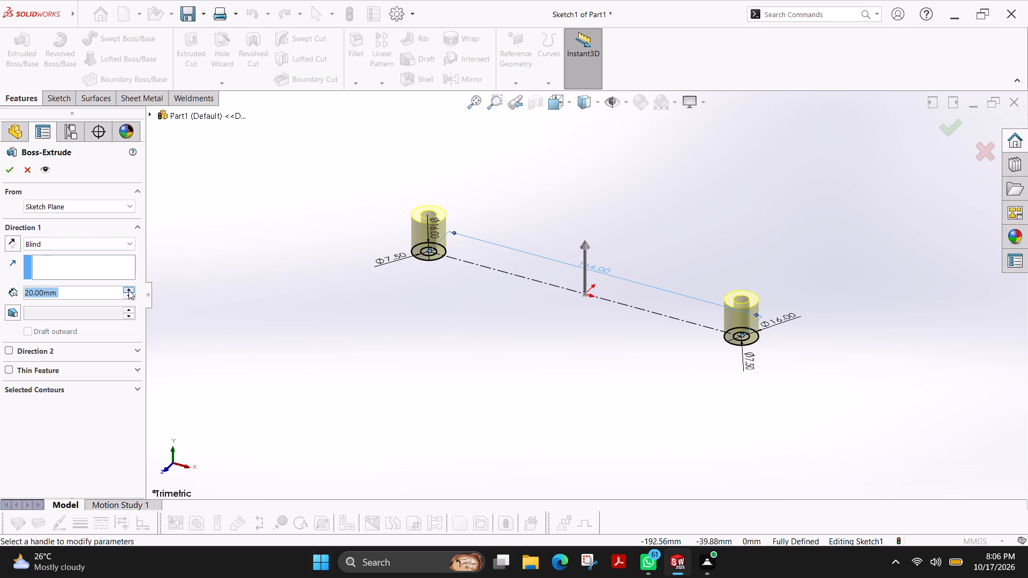
click(11, 172)
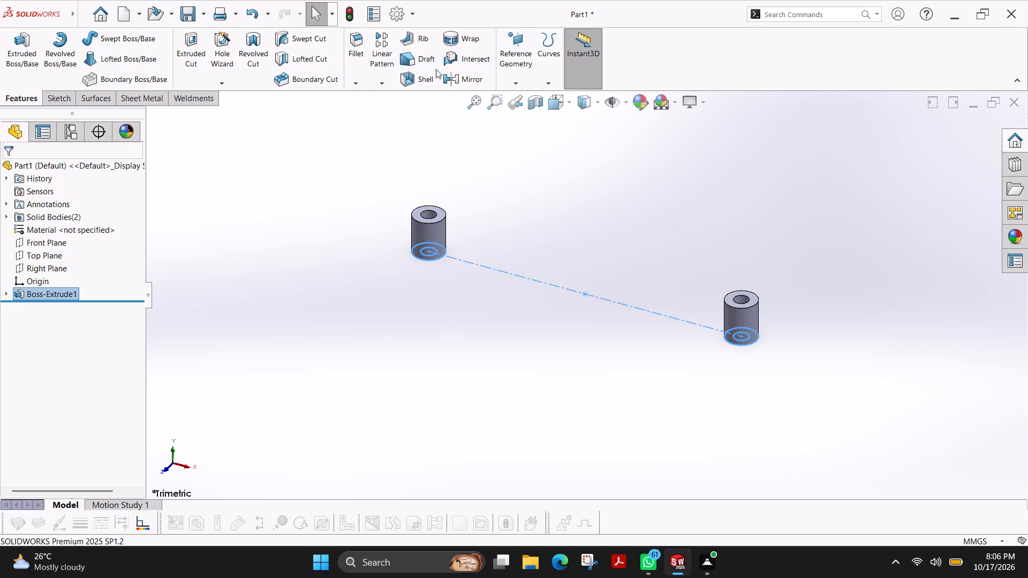
Create a reference plane from the Front Plane with an offset of 0 mm.
click(516, 86)
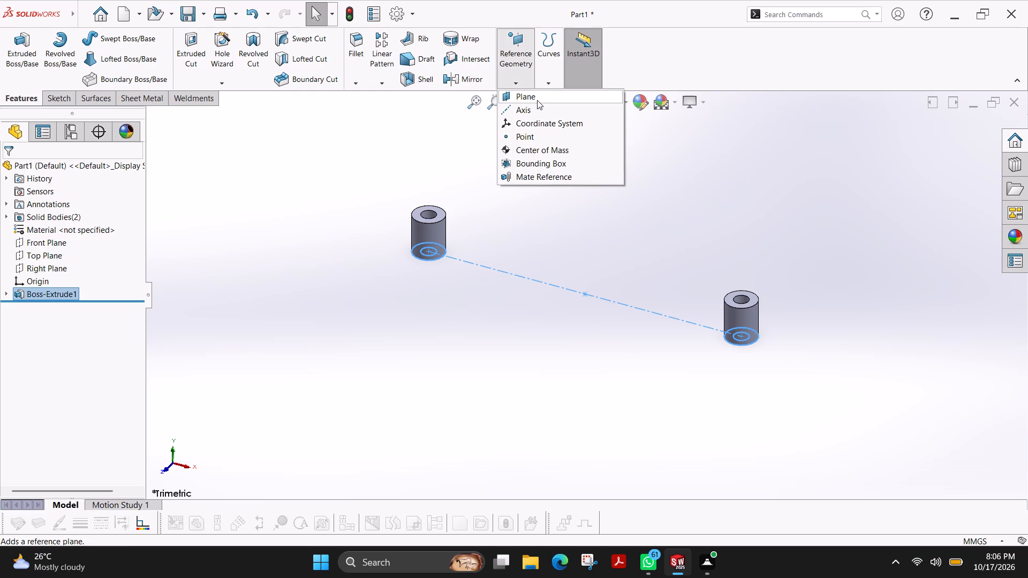
click(537, 100)
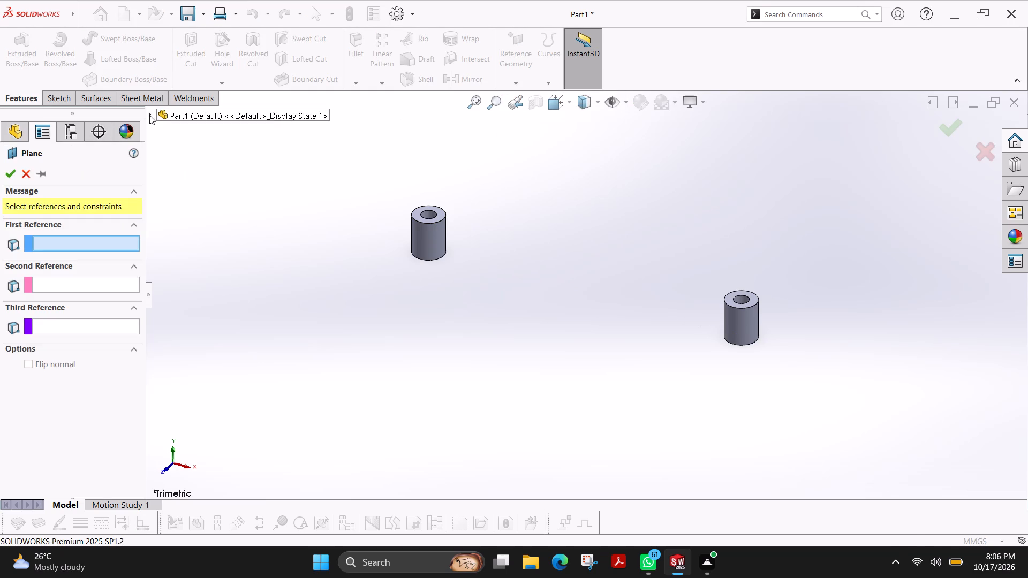
click(149, 115)
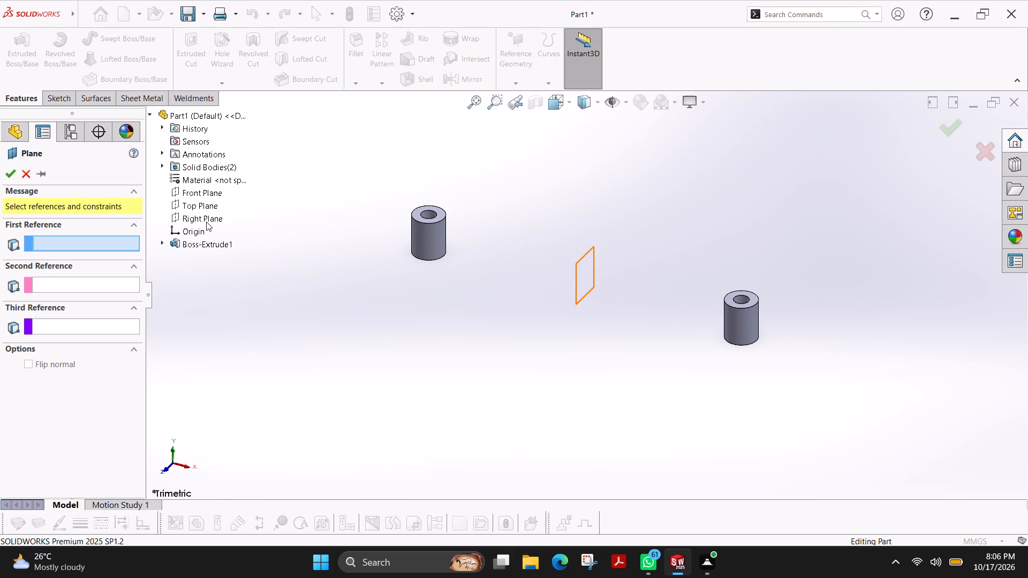
click(202, 194)
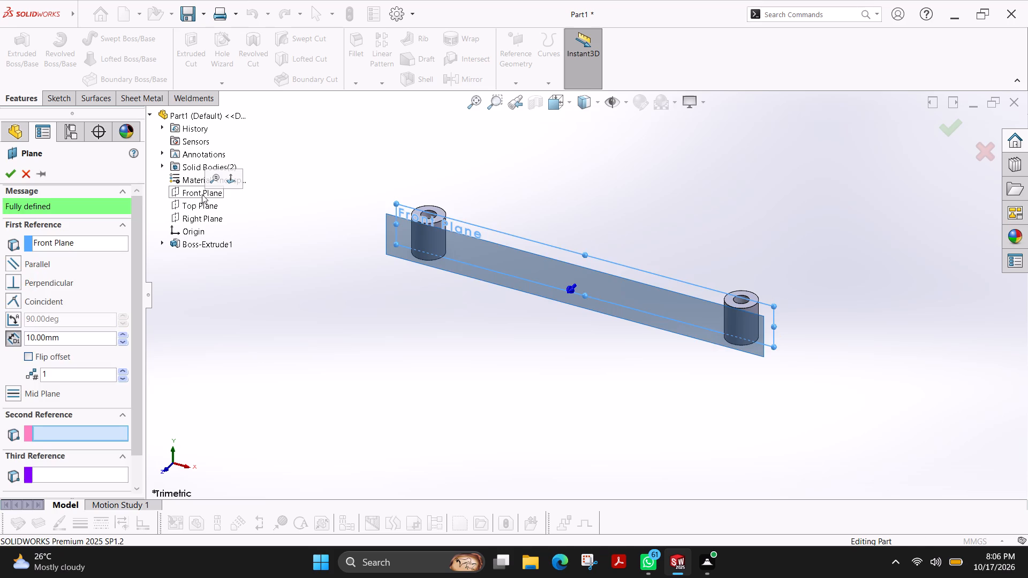
click(123, 342)
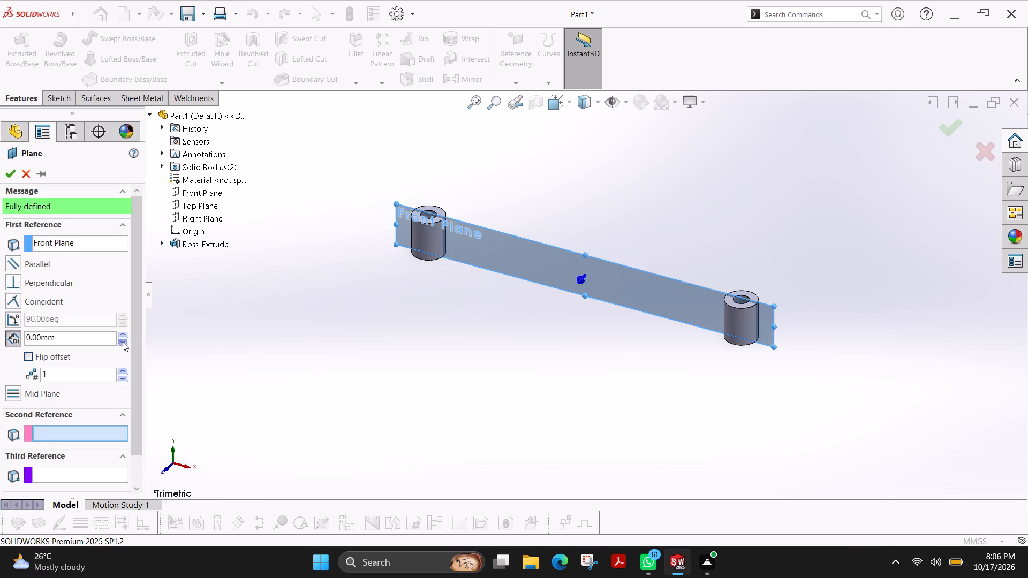
click(9, 177)
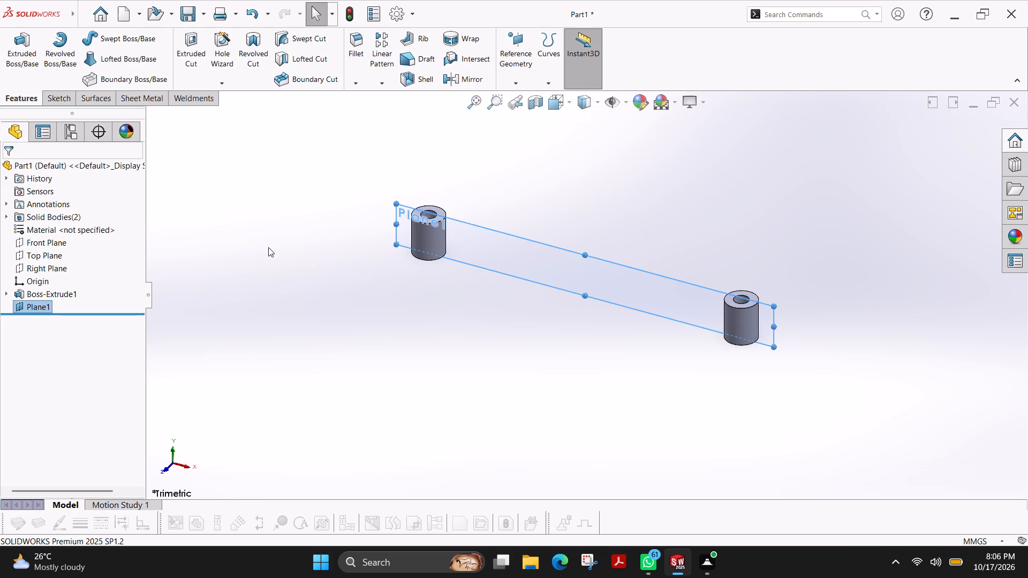
Start a new sketch on the newly created reference plane.
scroll(532, 271, down, 1)
scroll(532, 268, up, 1)
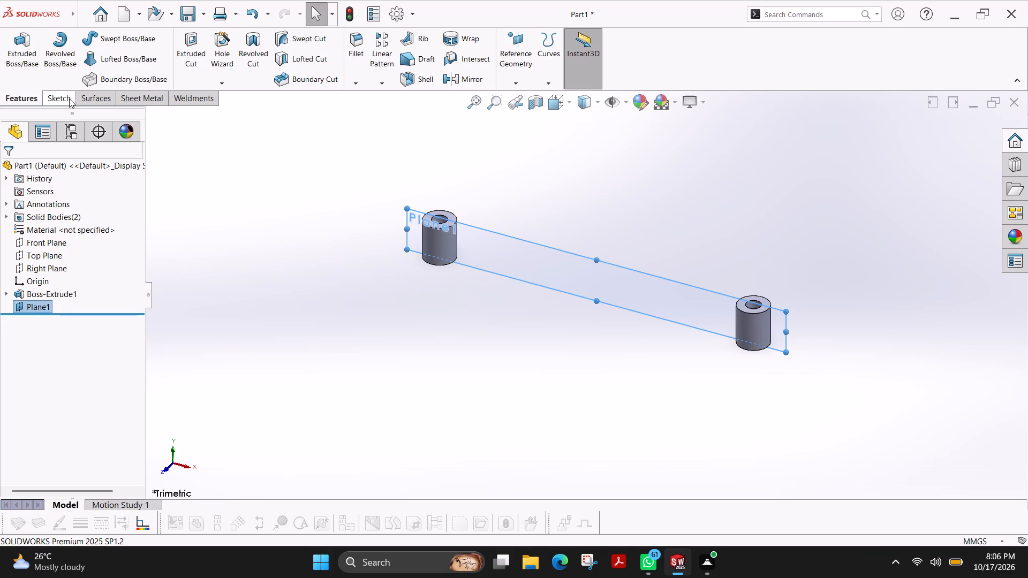
click(68, 98)
click(21, 50)
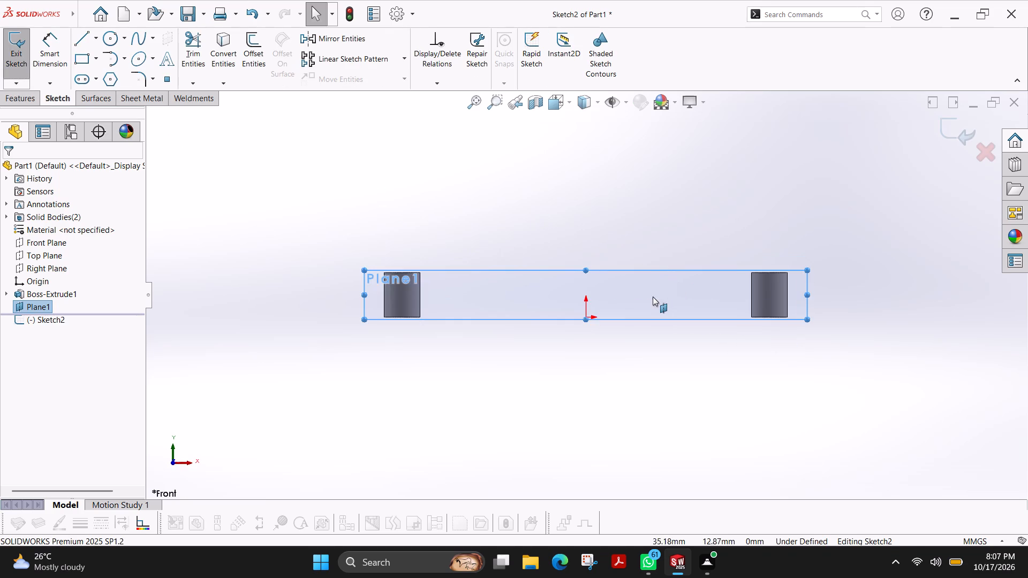
scroll(645, 297, down, 3)
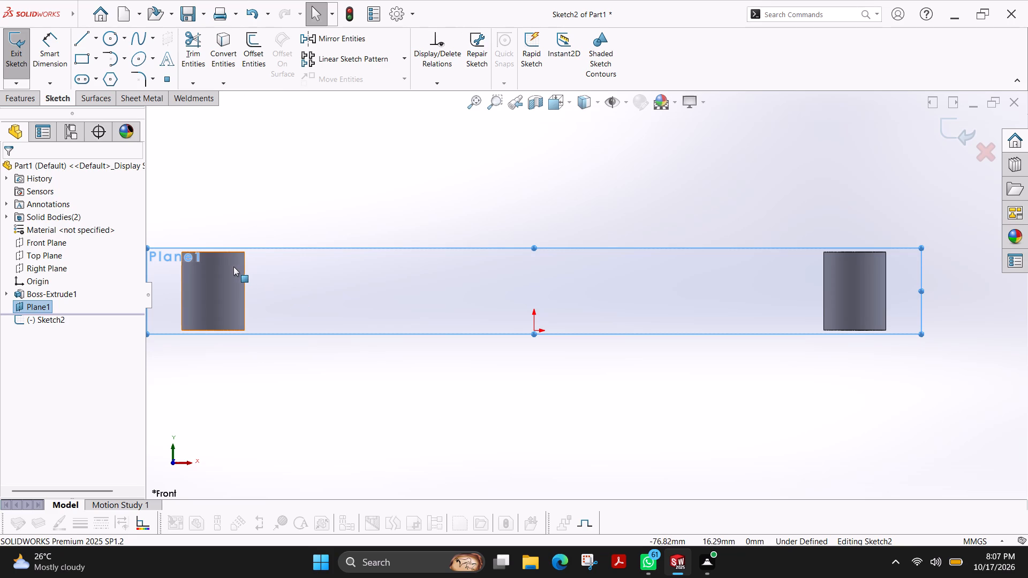
Sketch a vertical construction line about 37 mm long from the midpoint of the left boss's base edge upward past its top.
click(79, 62)
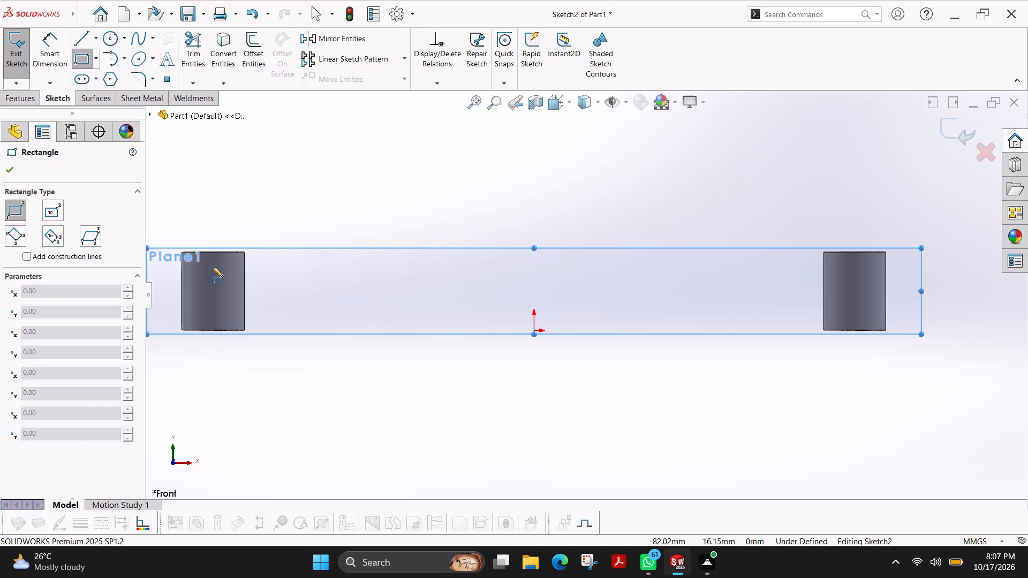
key(Escape)
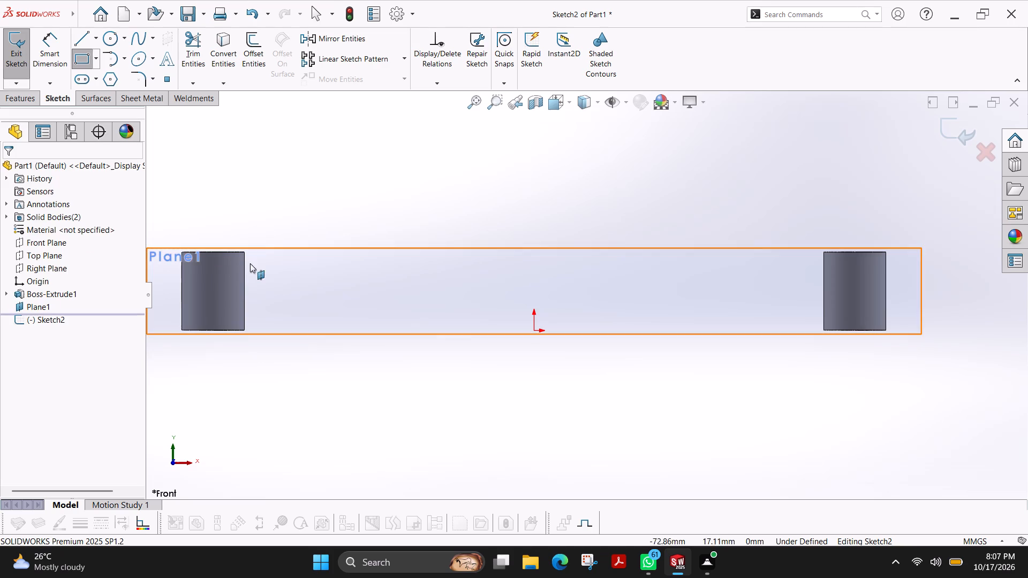
scroll(272, 221, up, 2)
scroll(351, 263, down, 2)
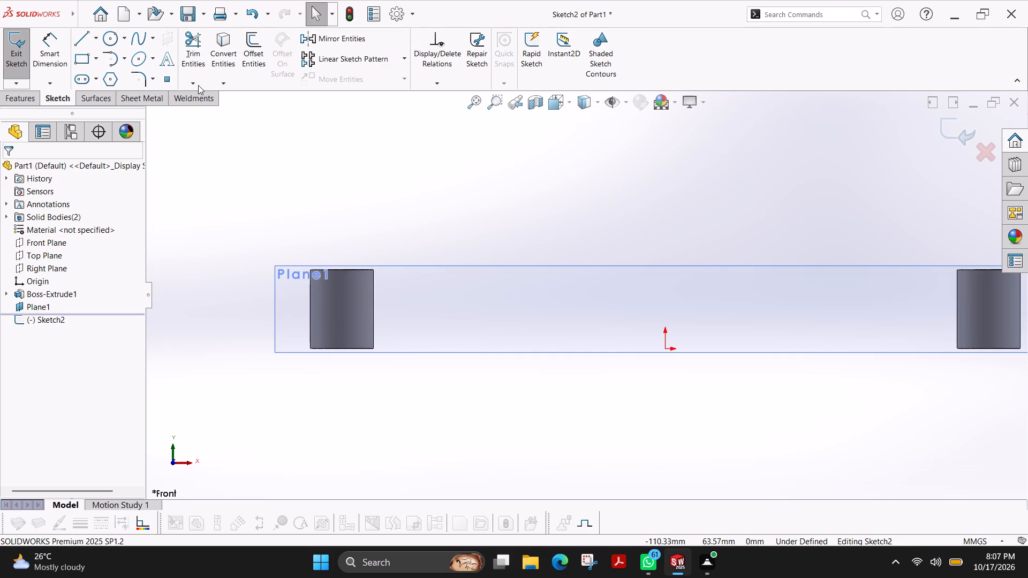
click(80, 43)
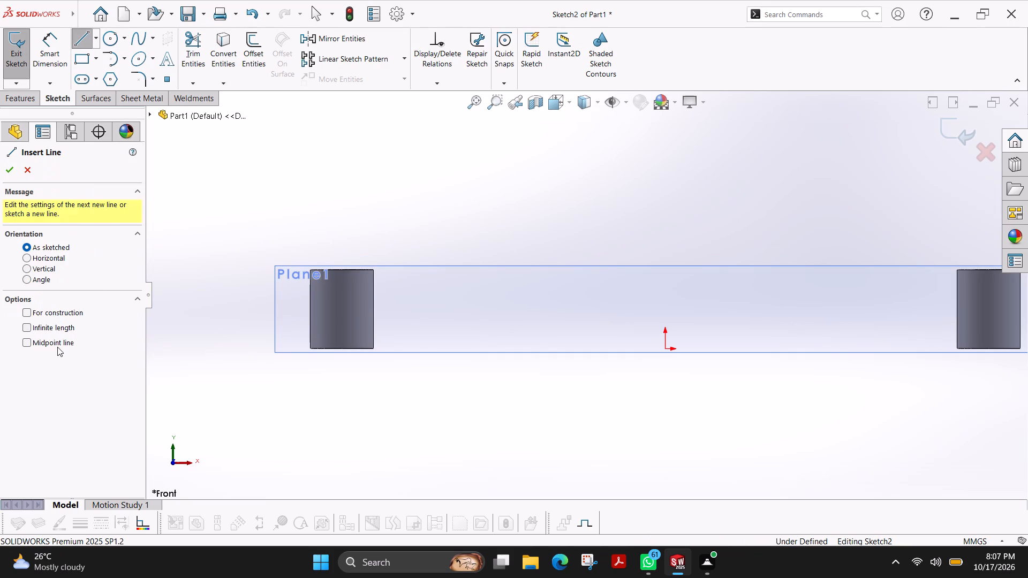
click(46, 311)
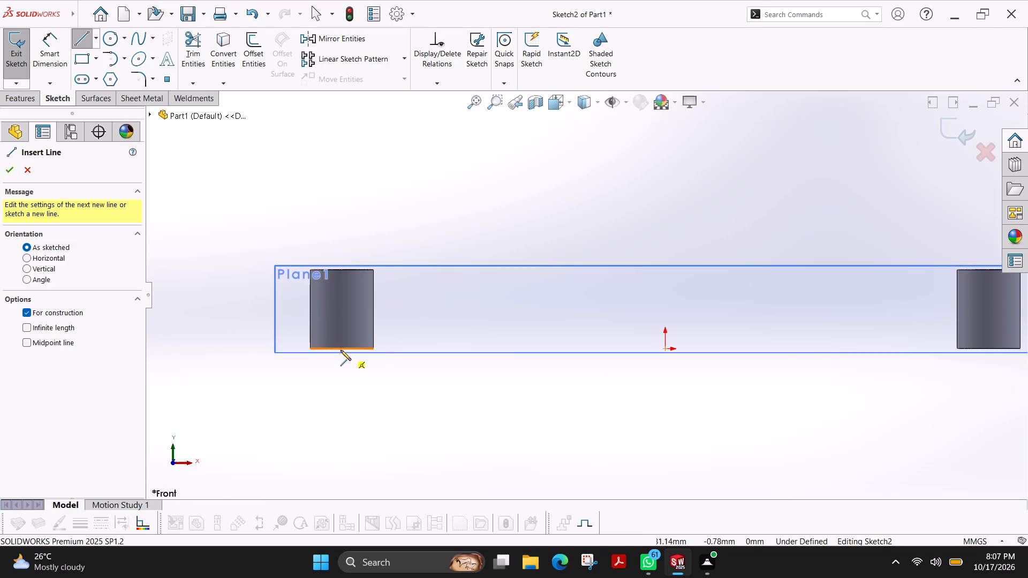
click(341, 349)
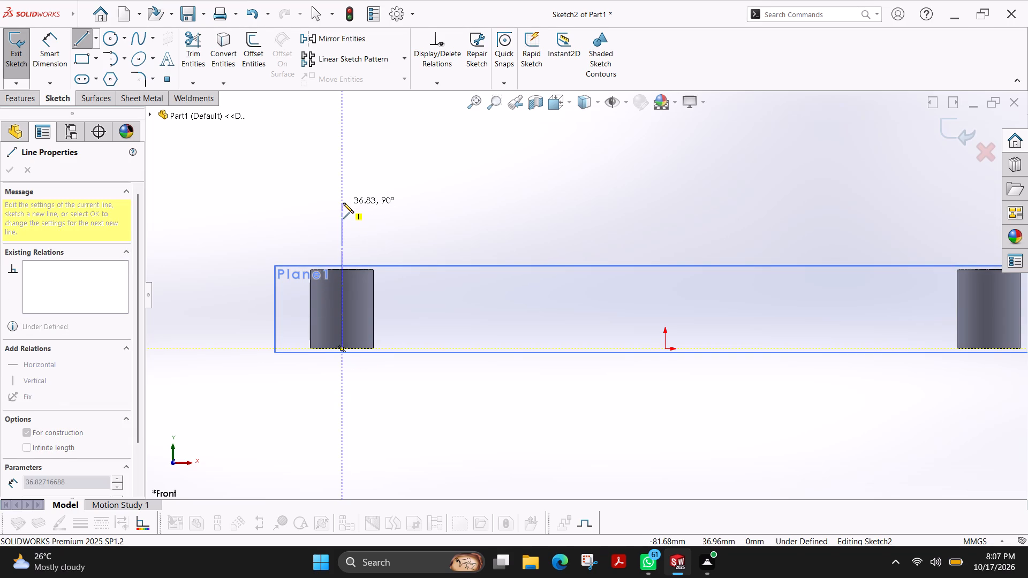
click(343, 203)
key(Escape)
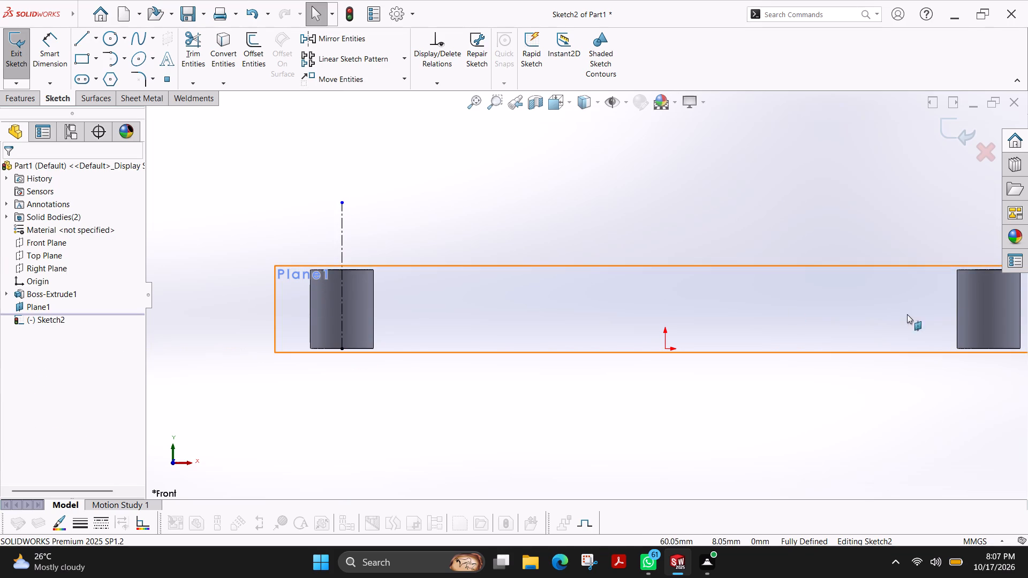
Sketch a vertical construction line from the midpoint of the right boss's base edge upward past its top.
scroll(972, 311, down, 3)
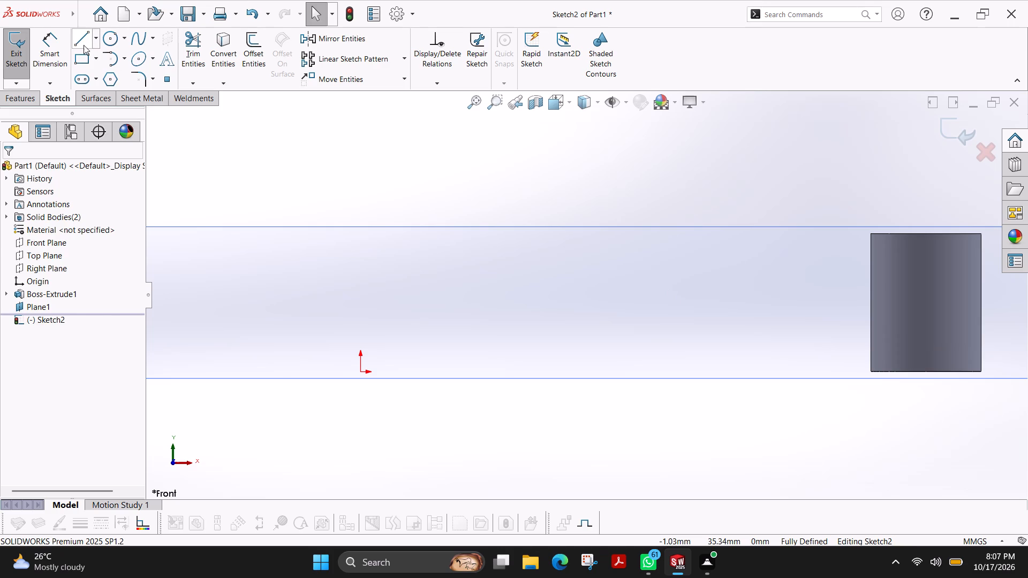
click(84, 45)
click(61, 311)
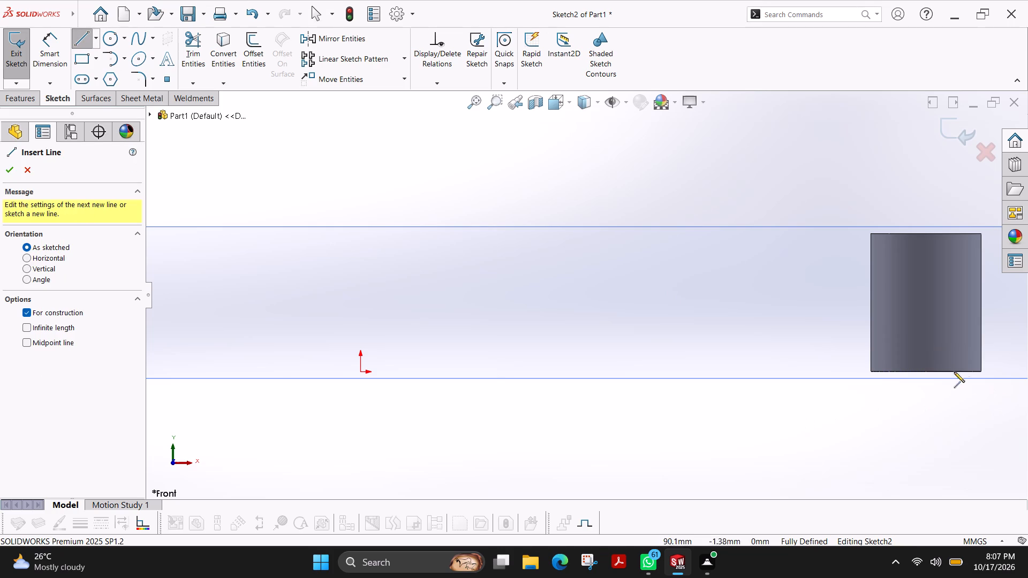
click(925, 372)
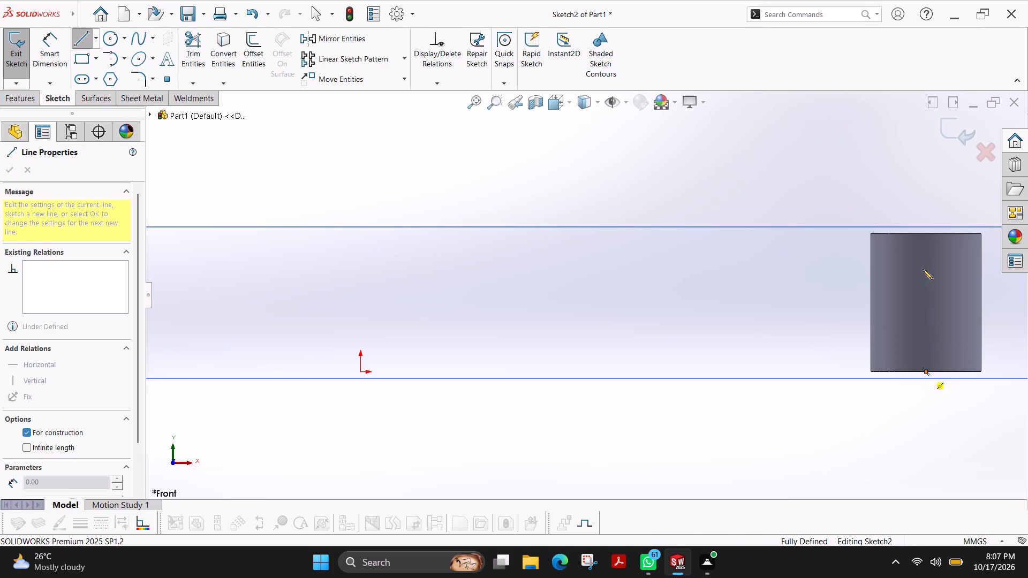
click(925, 184)
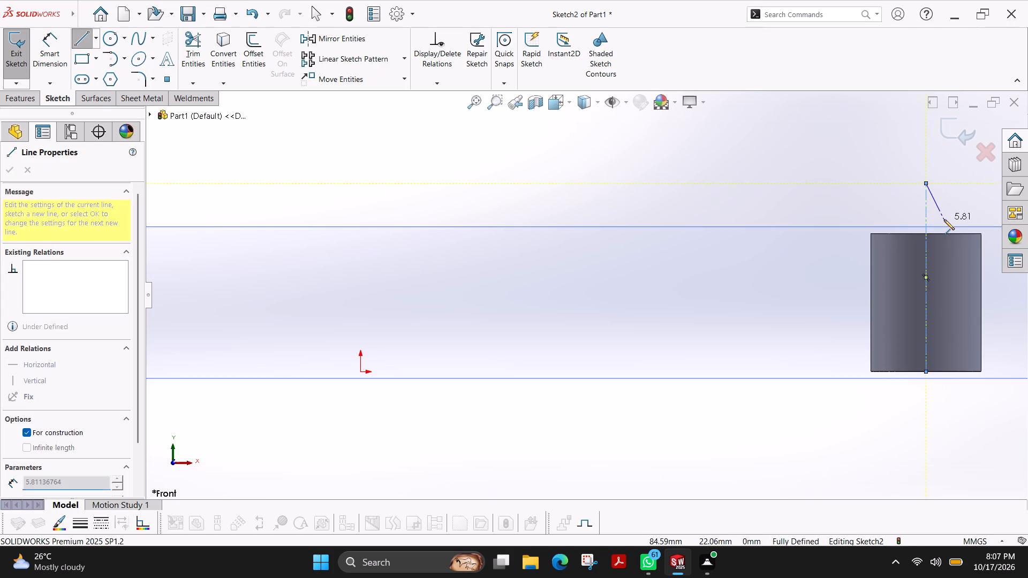
key(Escape)
Sketch a corner rectangle about 164 mm by 12 mm between the two vertical construction lines, within the bosses' height.
scroll(418, 260, up, 3)
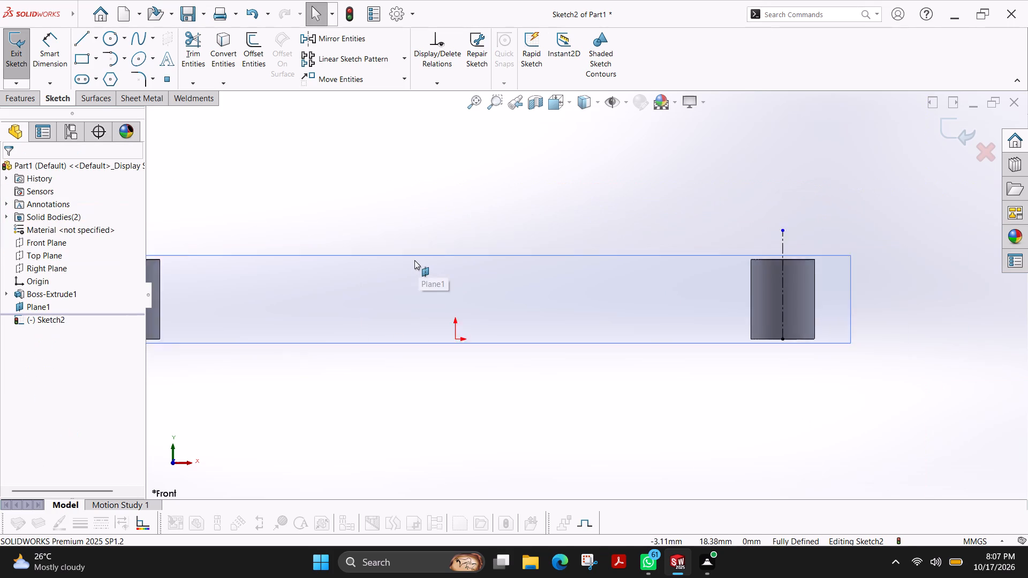
scroll(414, 260, up, 2)
scroll(407, 264, down, 2)
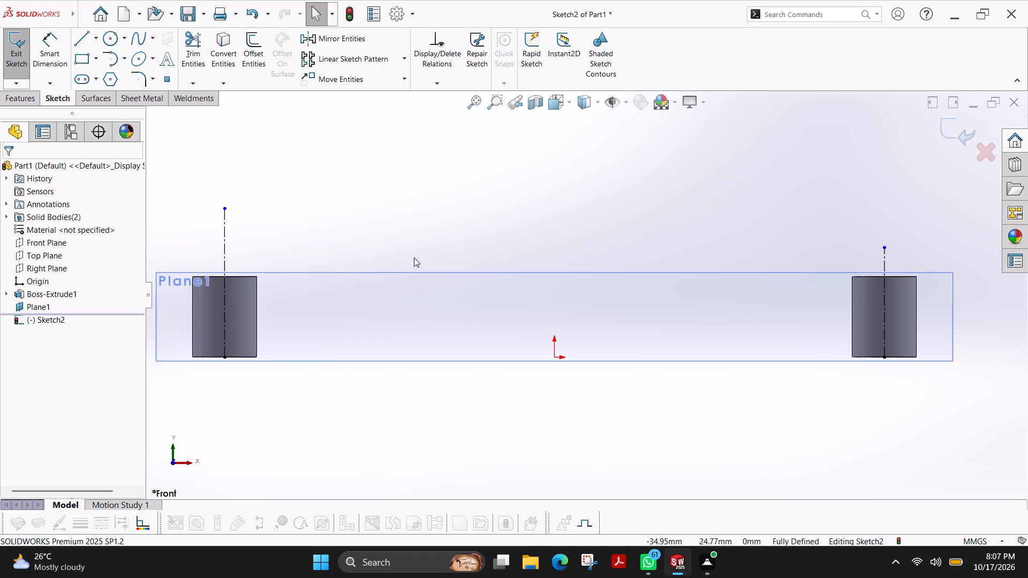
click(424, 141)
click(78, 58)
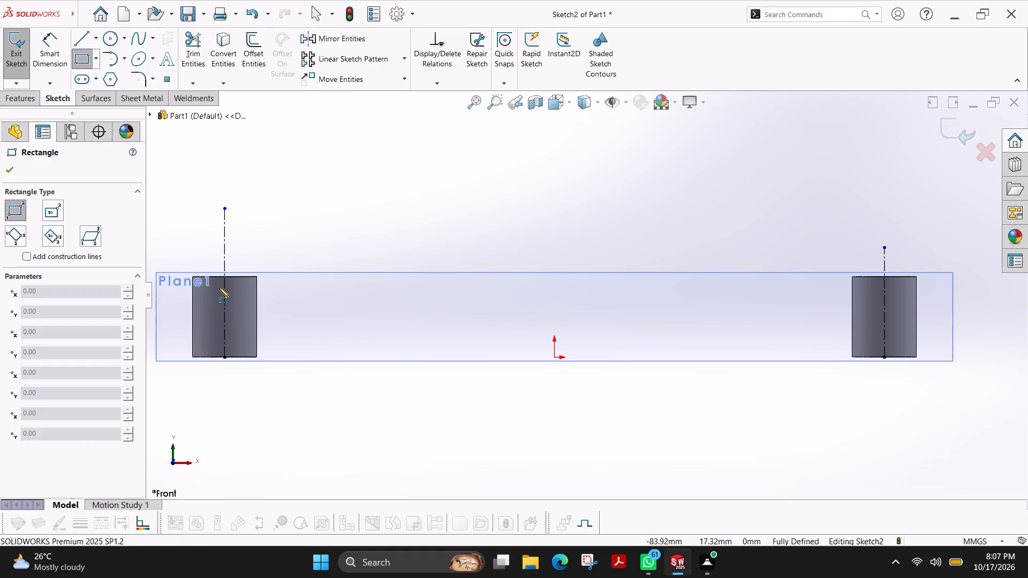
click(225, 344)
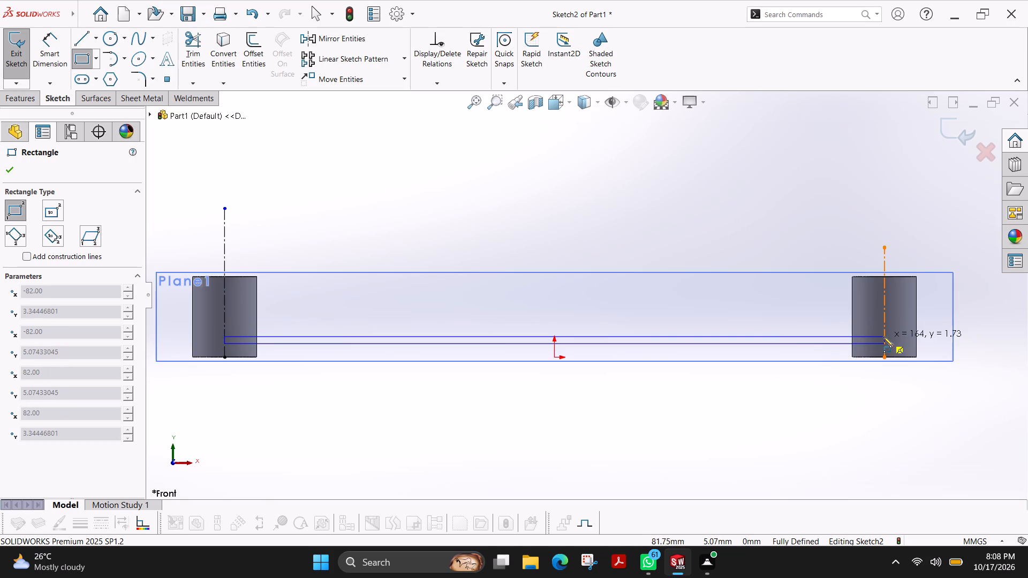
click(884, 293)
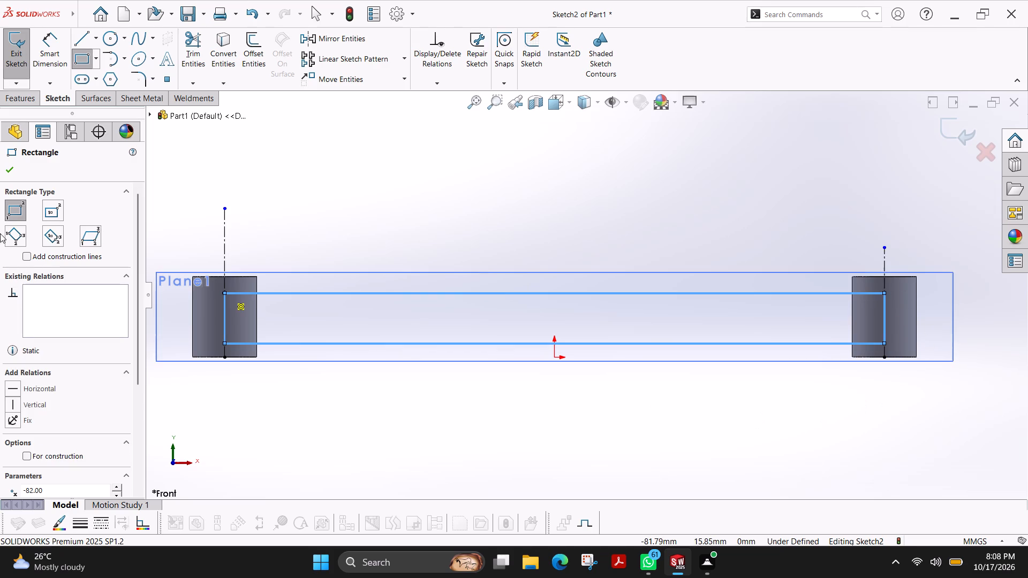
click(13, 165)
Dimension the rectangle's lower edge 4 mm above the bottom edge of the left boss.
scroll(313, 363, down, 3)
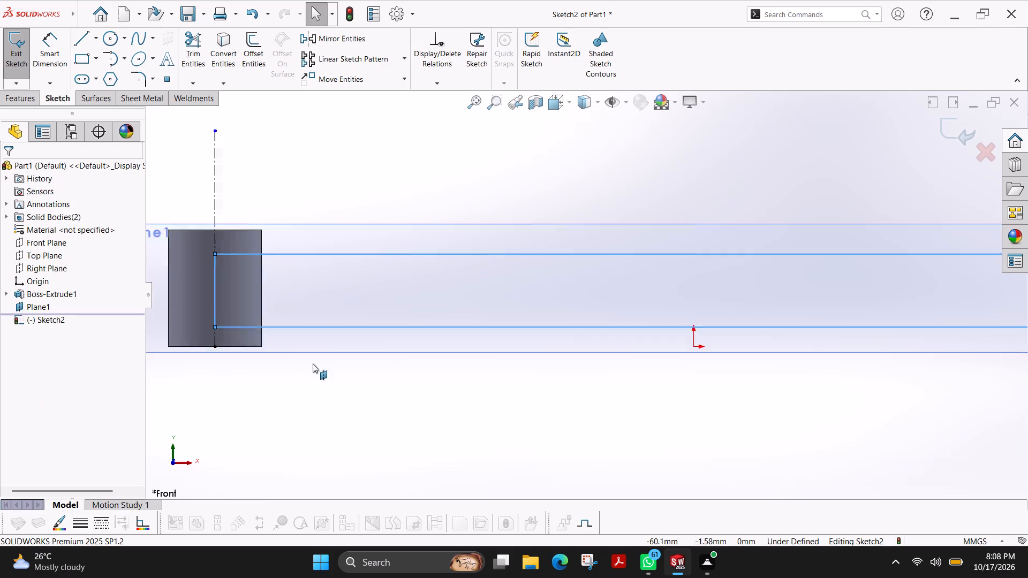
scroll(313, 363, down, 1)
scroll(229, 290, down, 3)
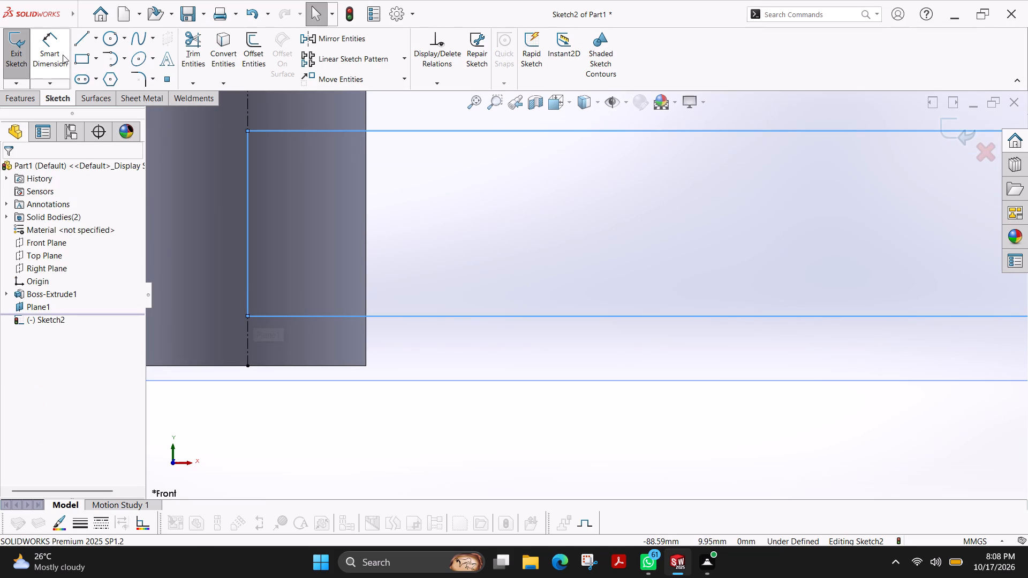
click(63, 55)
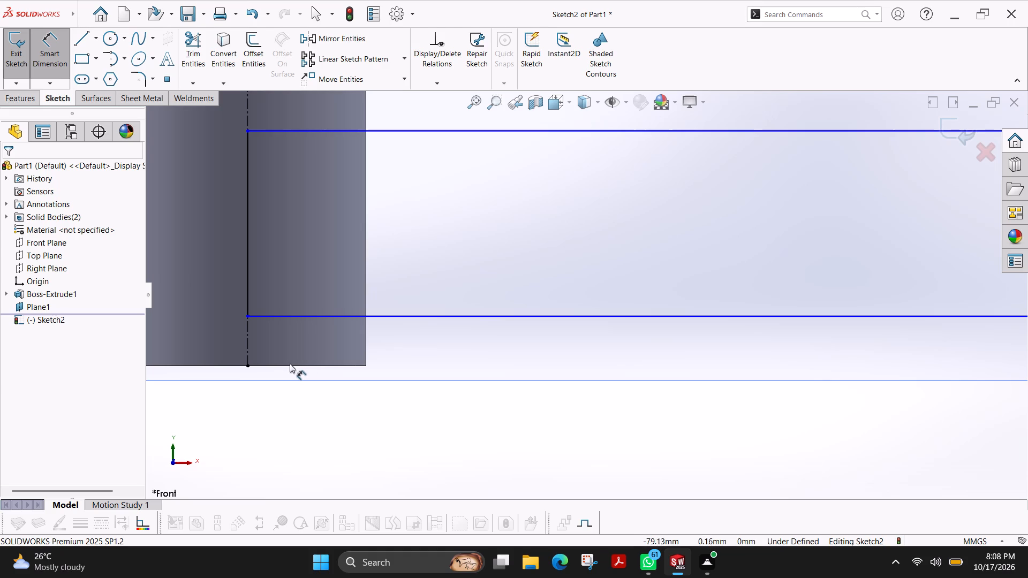
click(306, 318)
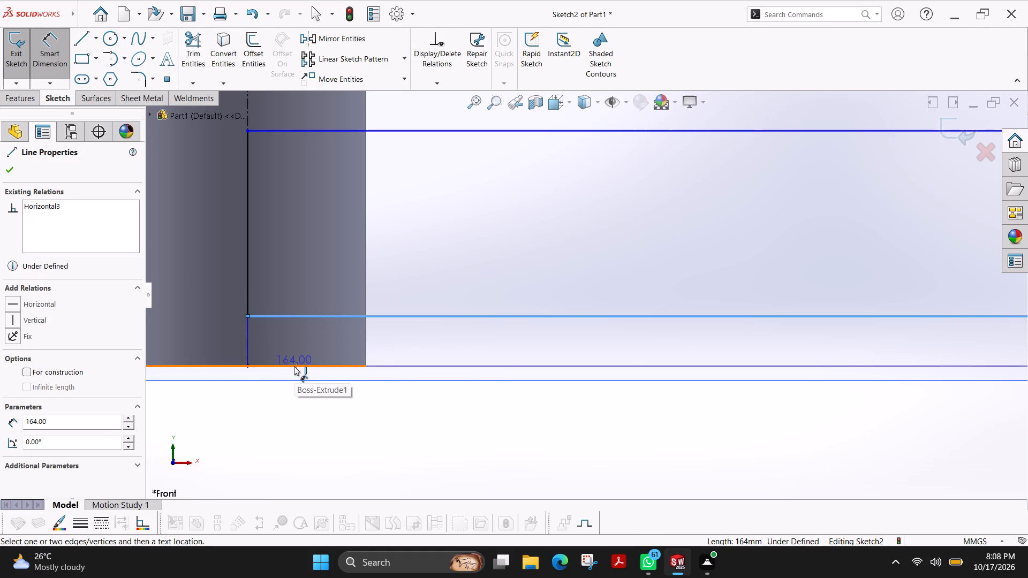
click(294, 366)
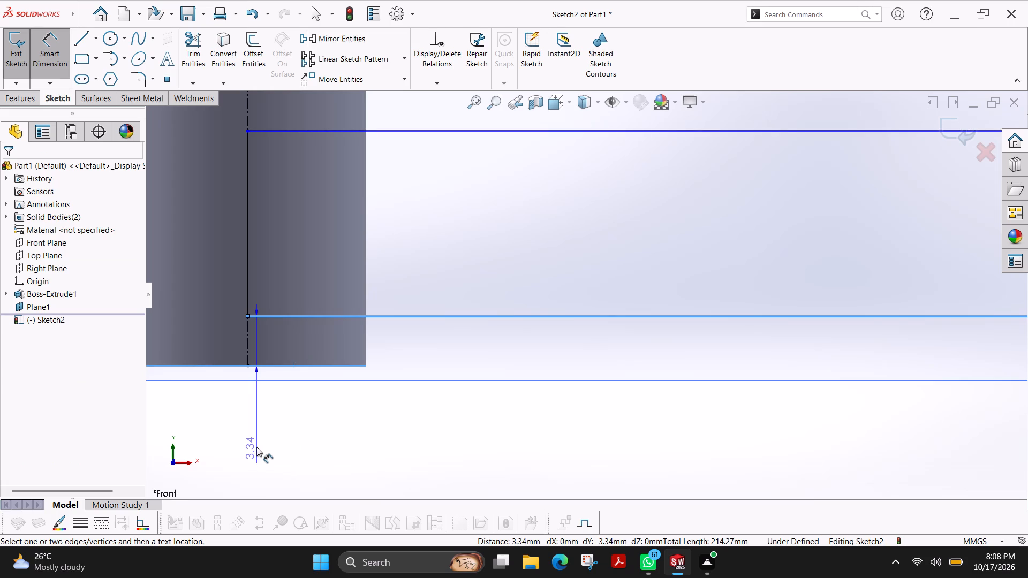
click(265, 446)
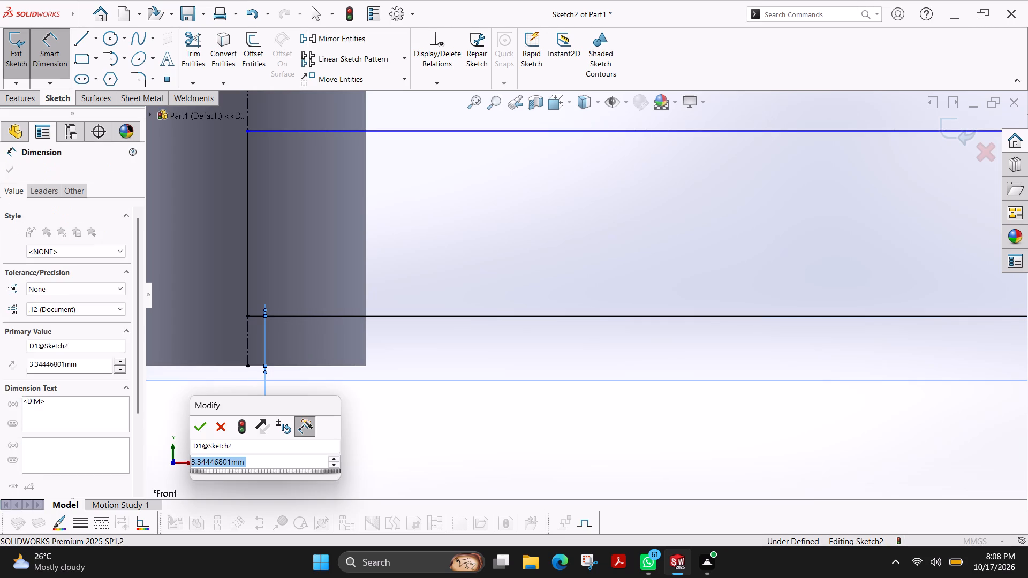
key(4)
key(Return)
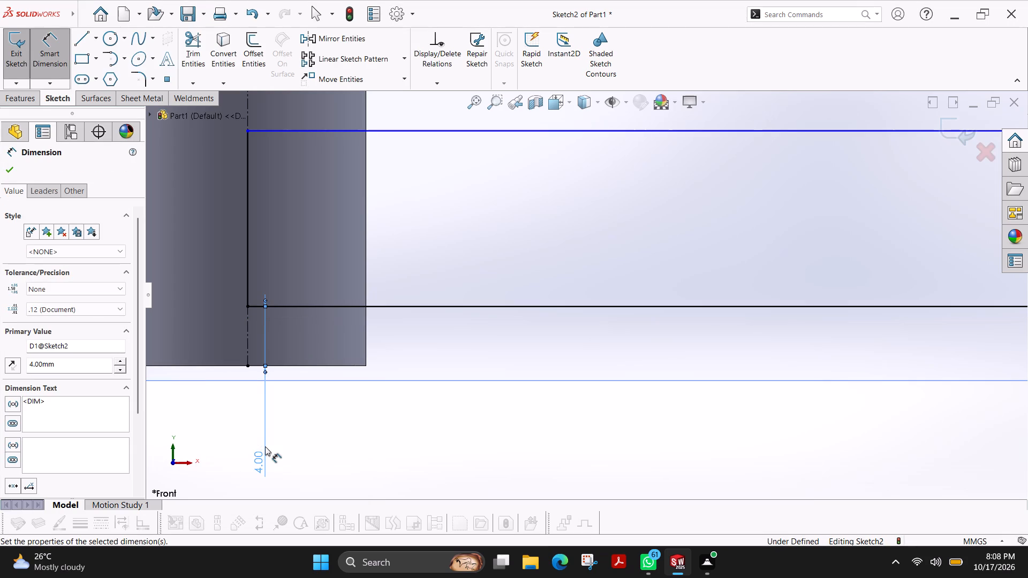
Dimension the rectangle's upper edge 4 mm below the top edge of the left boss.
scroll(292, 191, up, 2)
scroll(468, 187, down, 2)
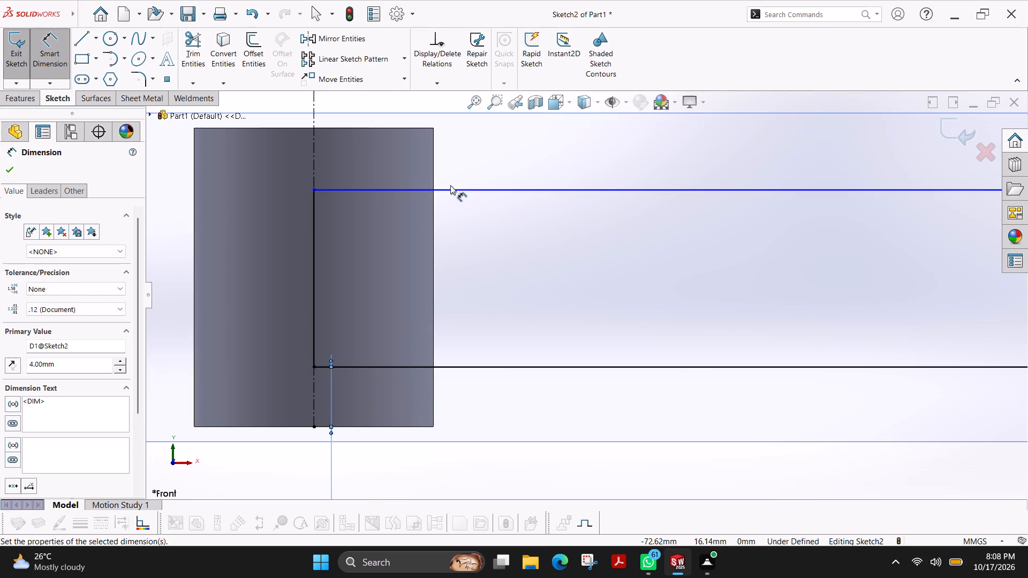
click(395, 127)
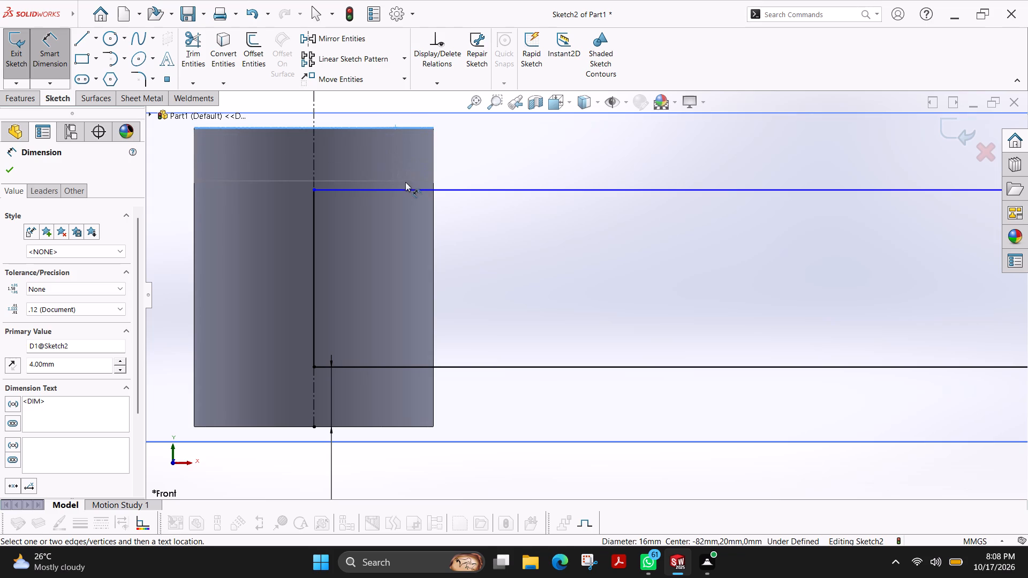
click(410, 187)
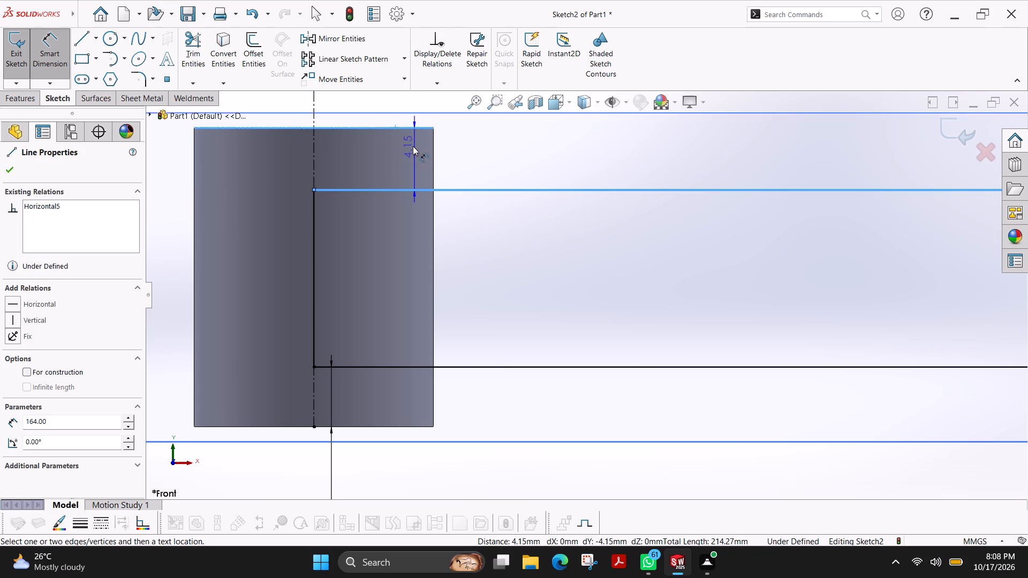
scroll(380, 149, up, 2)
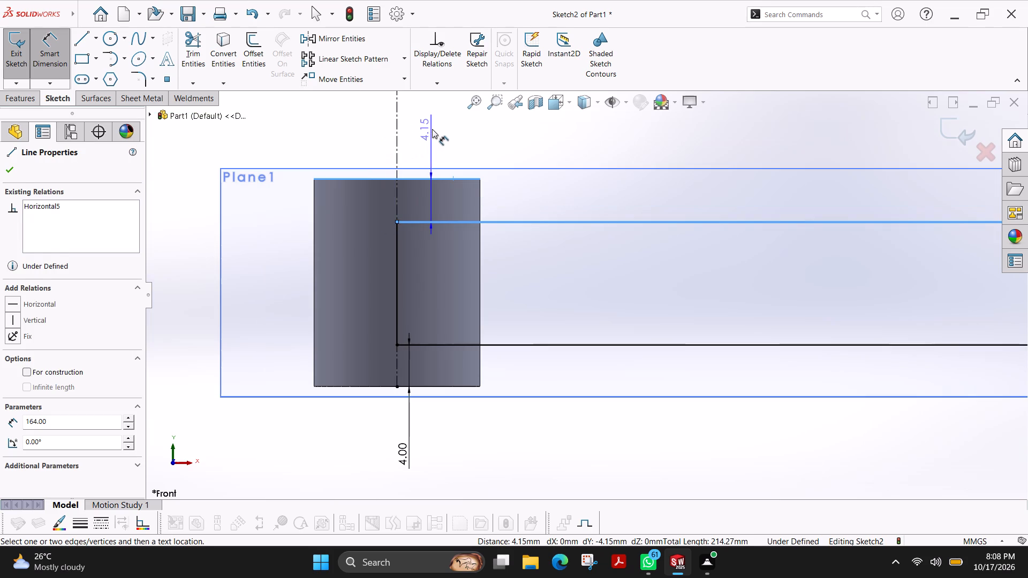
click(432, 129)
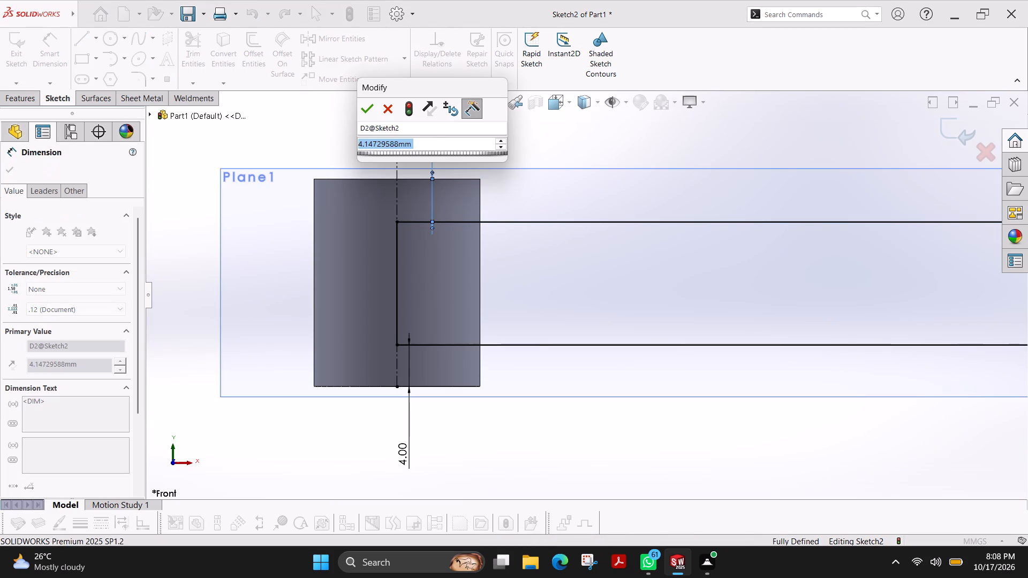
key(4)
key(Return)
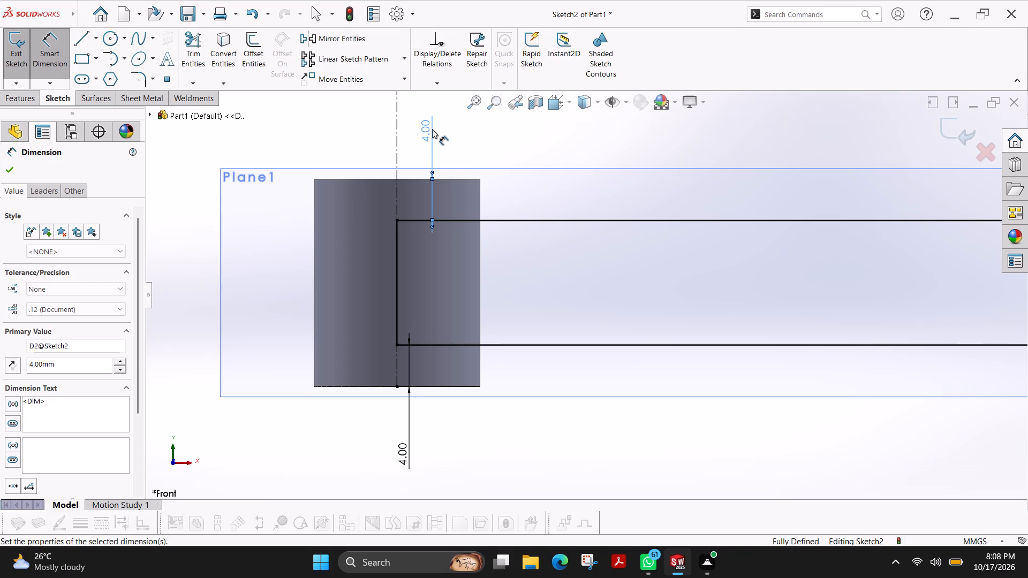
scroll(742, 315, up, 1)
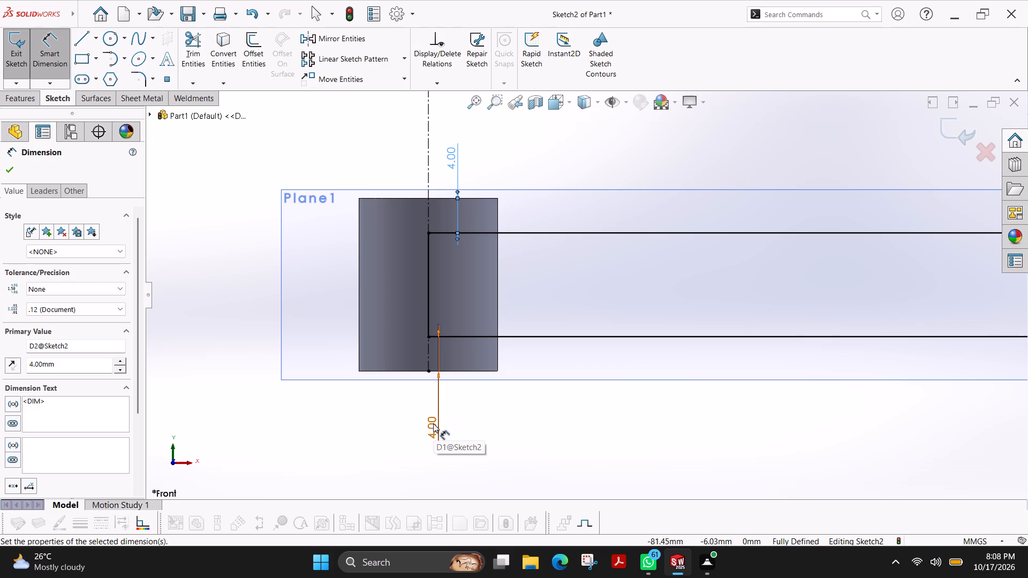
click(9, 165)
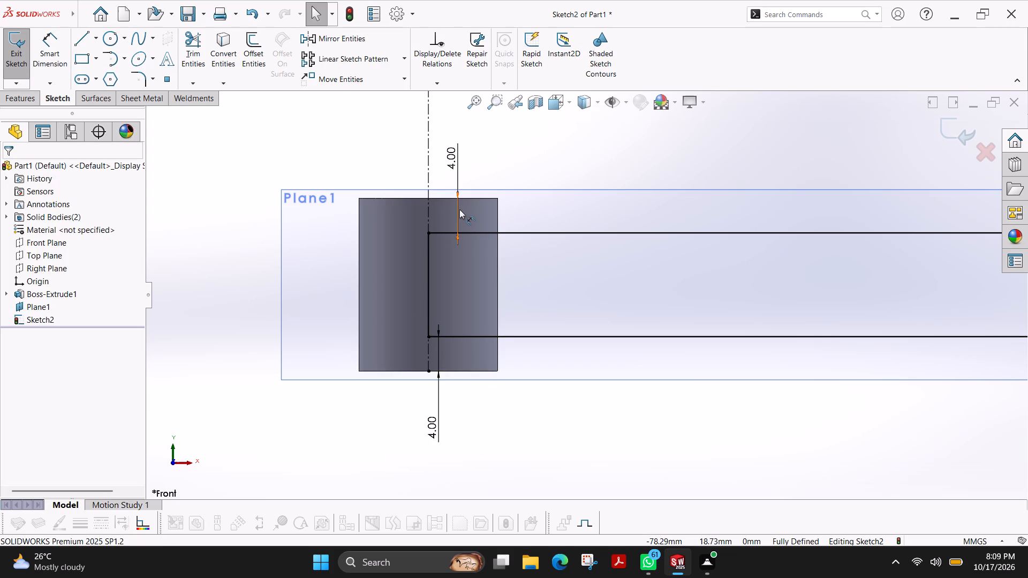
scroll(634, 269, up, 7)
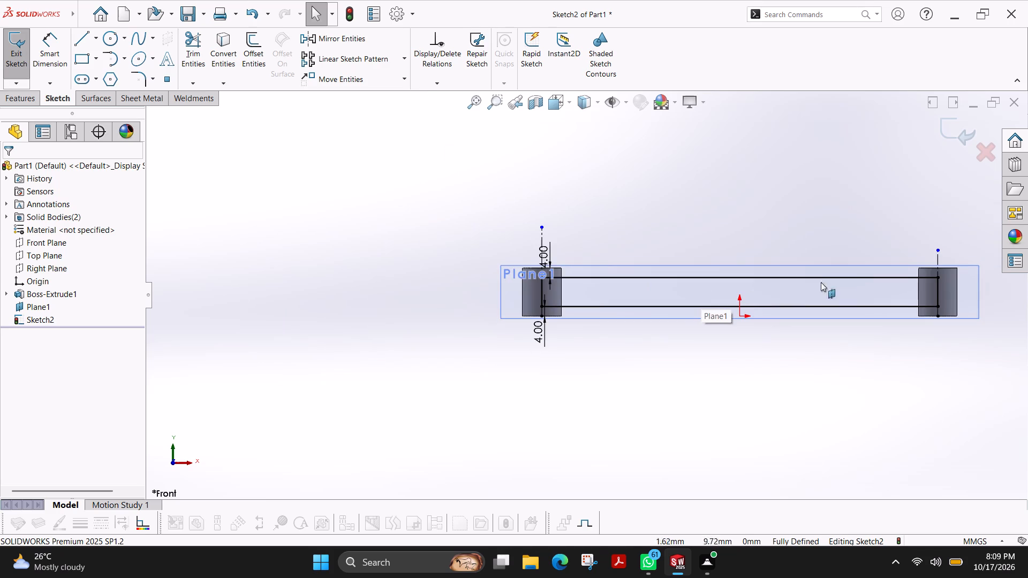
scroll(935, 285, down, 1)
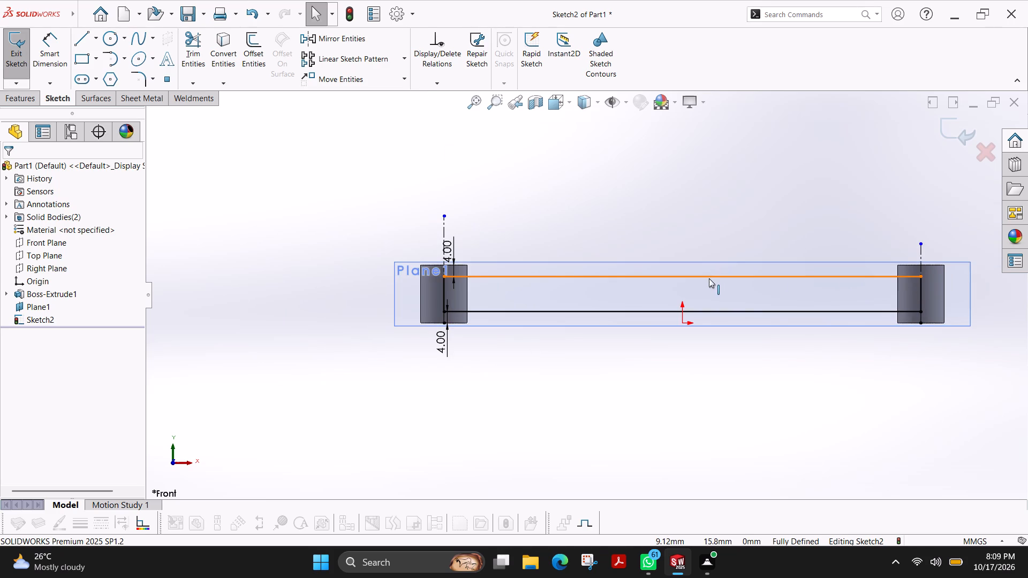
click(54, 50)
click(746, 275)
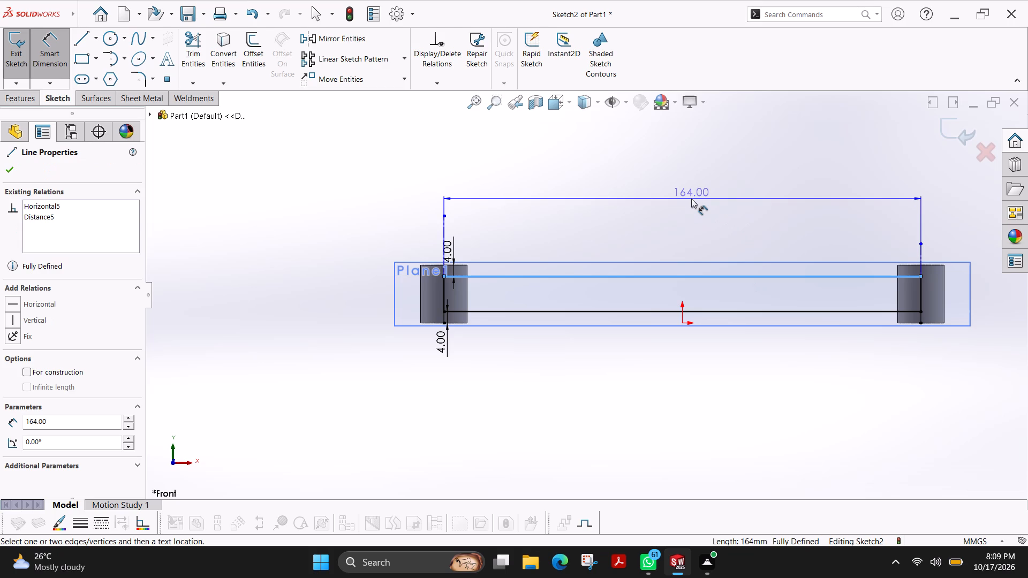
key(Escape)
Sketch an open three-line trapezoid on the rectangle's upper edge near the right boss, with a horizontal top about 2.2 mm long.
scroll(871, 263, down, 3)
scroll(929, 346, down, 4)
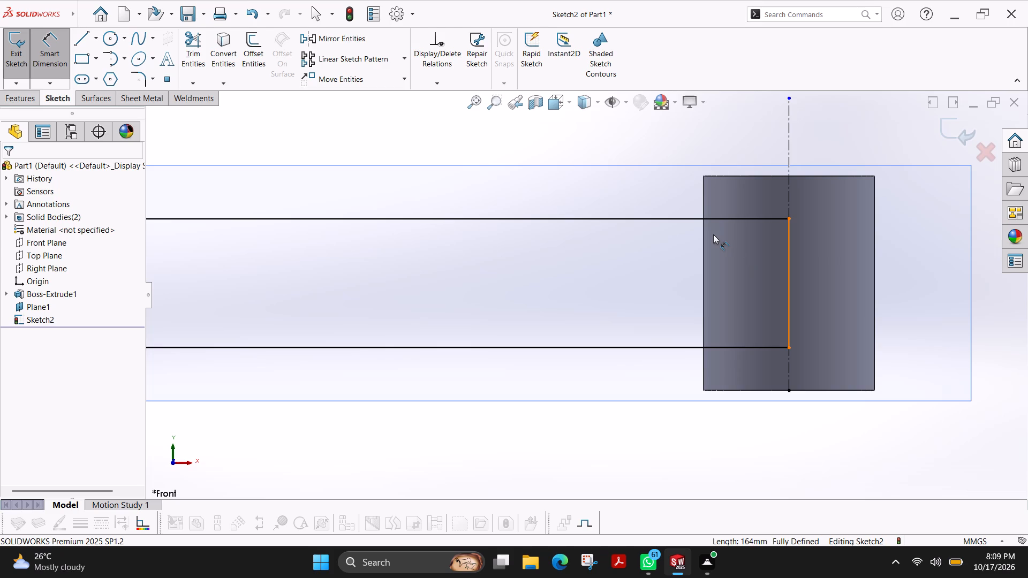
scroll(713, 234, down, 2)
scroll(757, 212, up, 1)
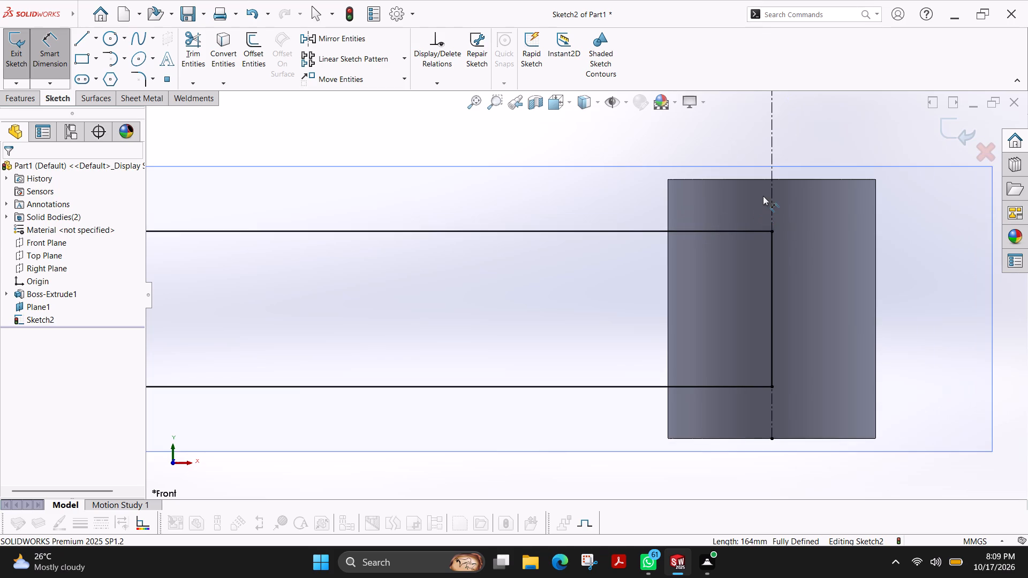
scroll(763, 196, down, 1)
click(80, 41)
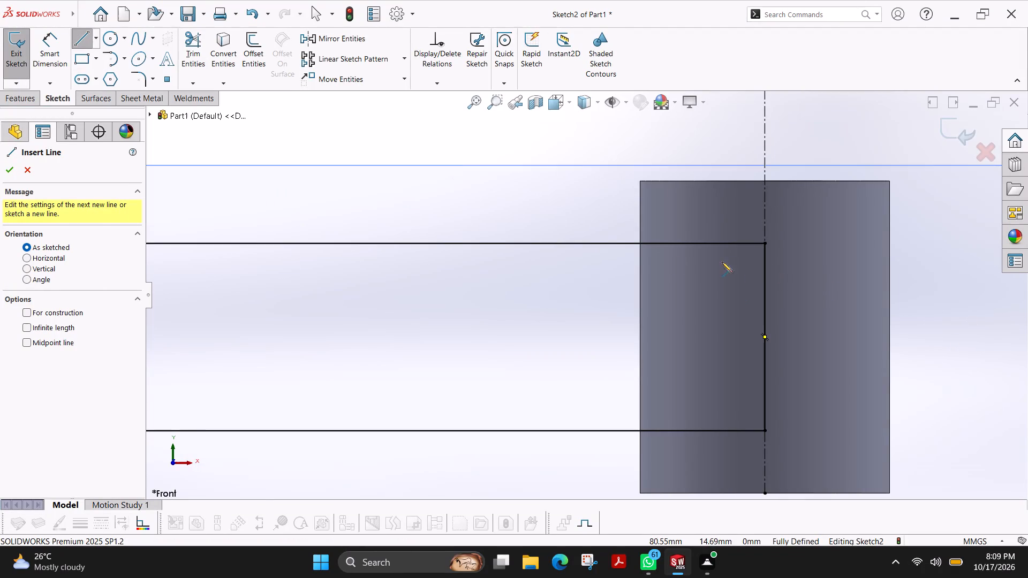
click(579, 242)
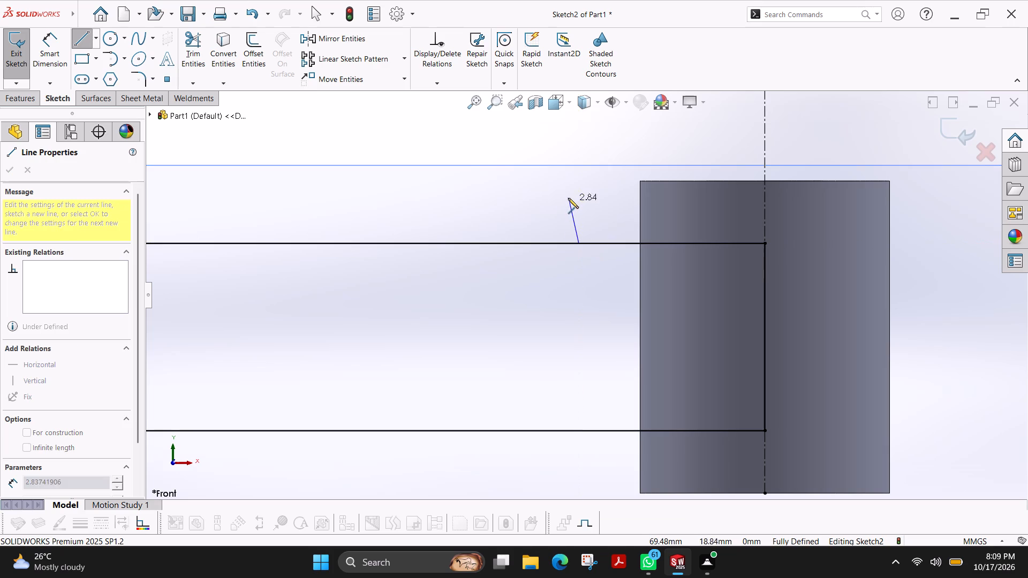
click(564, 195)
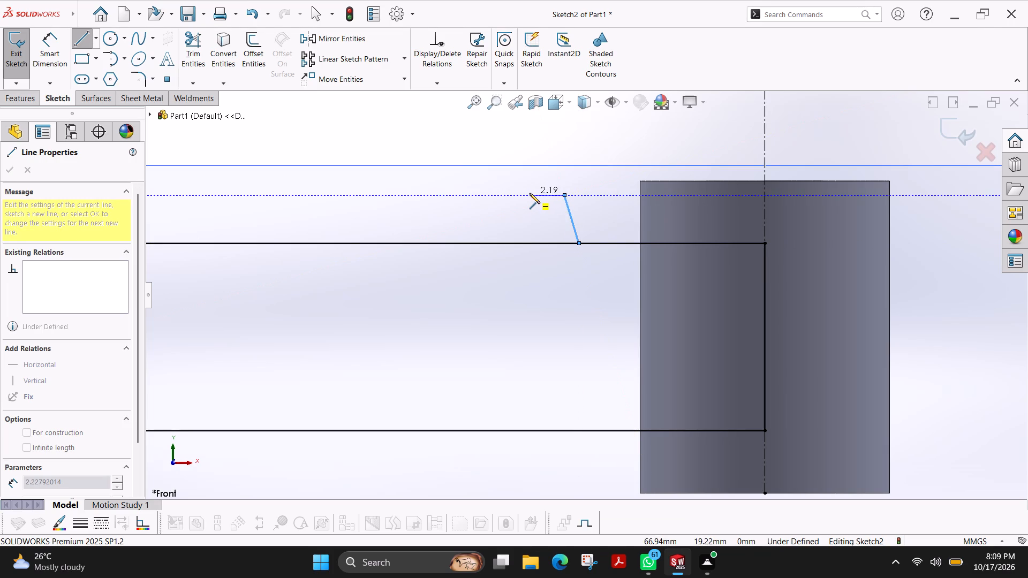
click(530, 193)
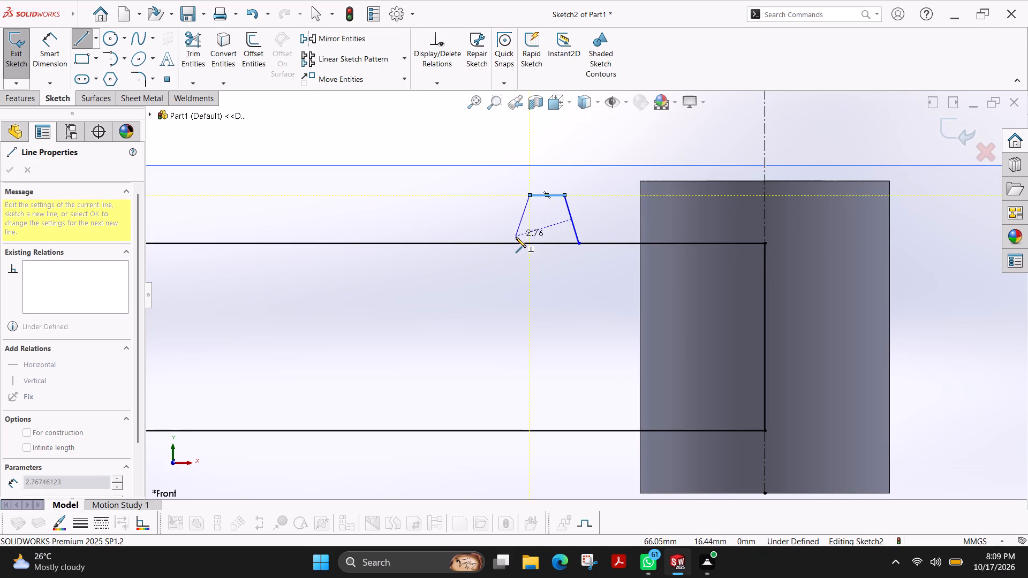
click(515, 244)
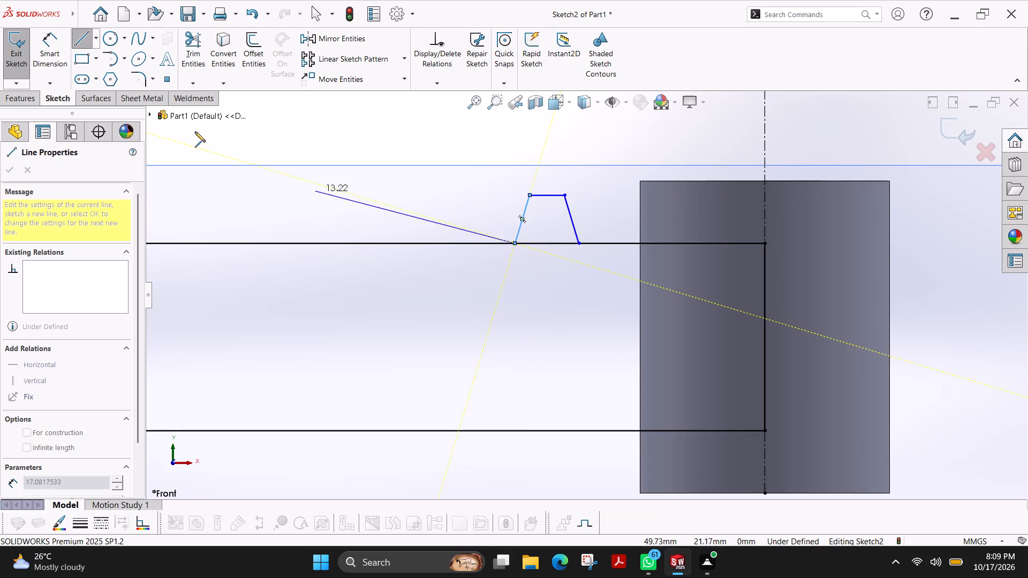
key(Escape)
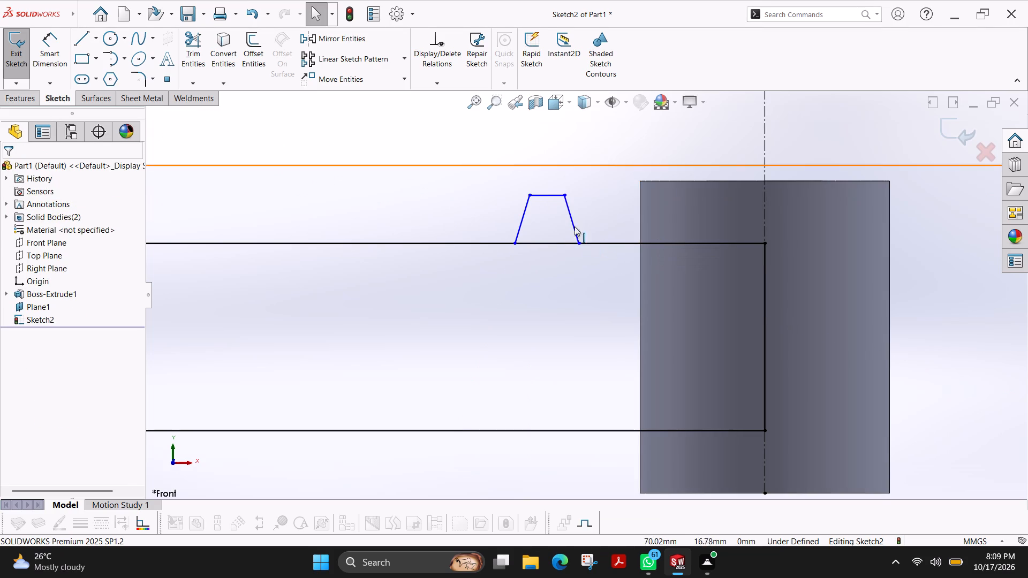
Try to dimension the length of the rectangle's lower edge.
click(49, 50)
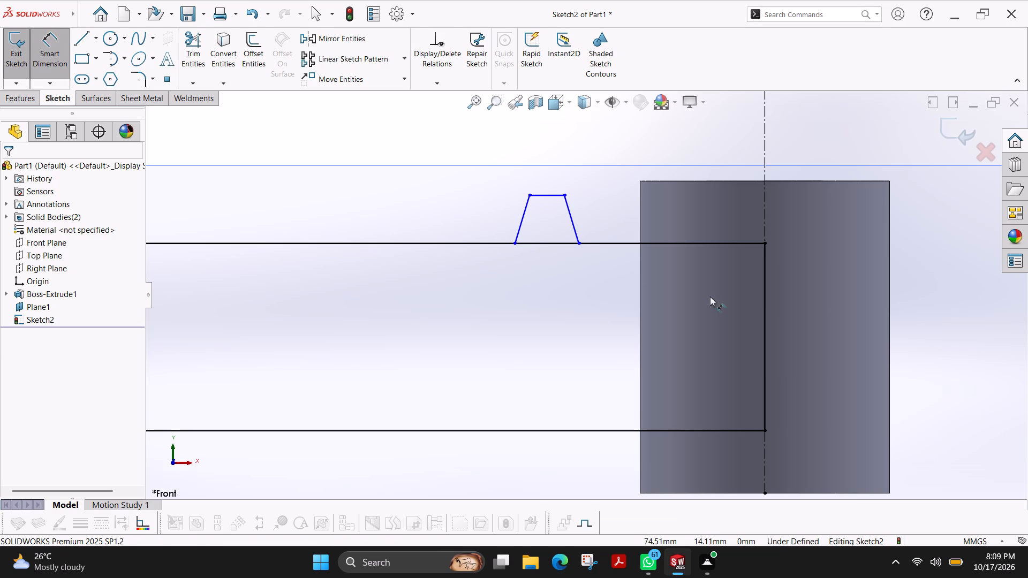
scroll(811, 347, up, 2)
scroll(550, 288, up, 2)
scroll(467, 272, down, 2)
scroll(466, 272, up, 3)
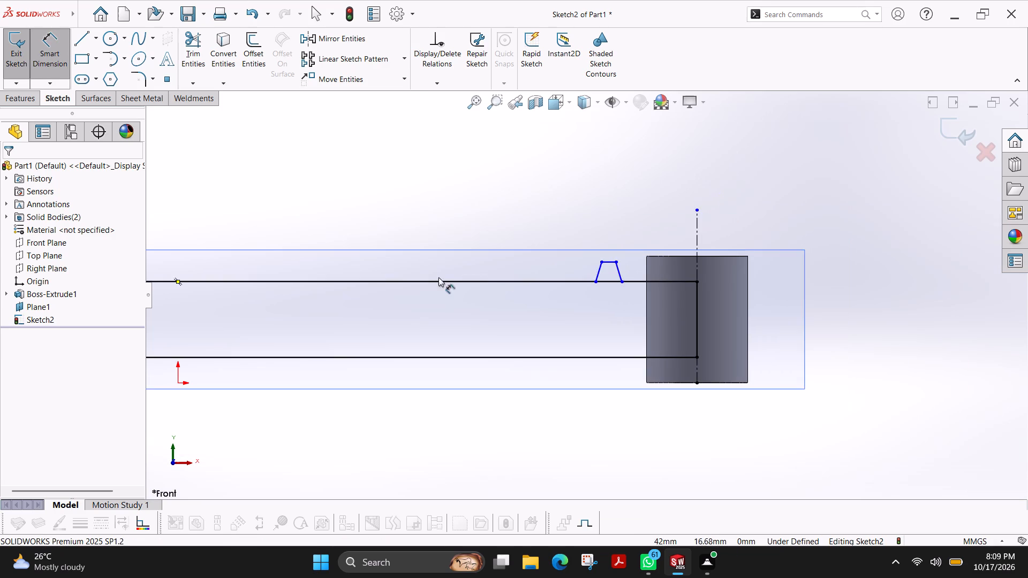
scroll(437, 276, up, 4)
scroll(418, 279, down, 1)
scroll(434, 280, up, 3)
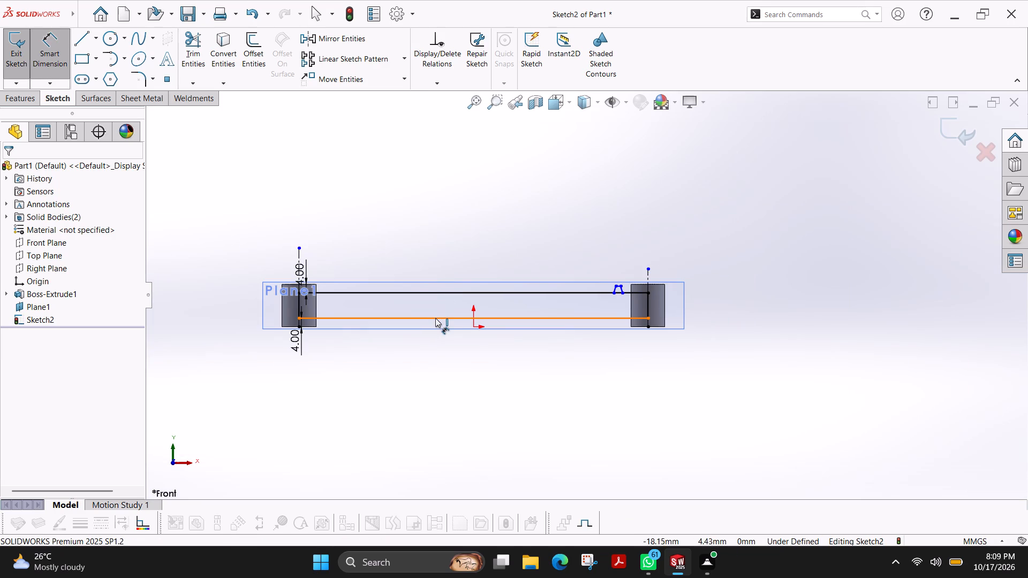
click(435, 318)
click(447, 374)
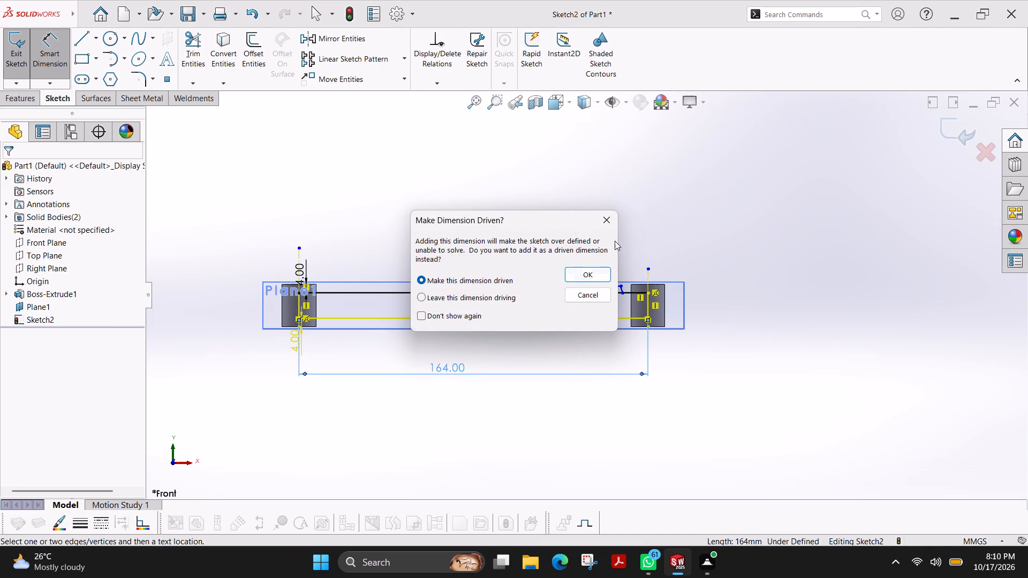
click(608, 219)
Dimension the trapezoid's lower right corner 18 mm from the outer side edge of the right boss.
scroll(633, 295, down, 10)
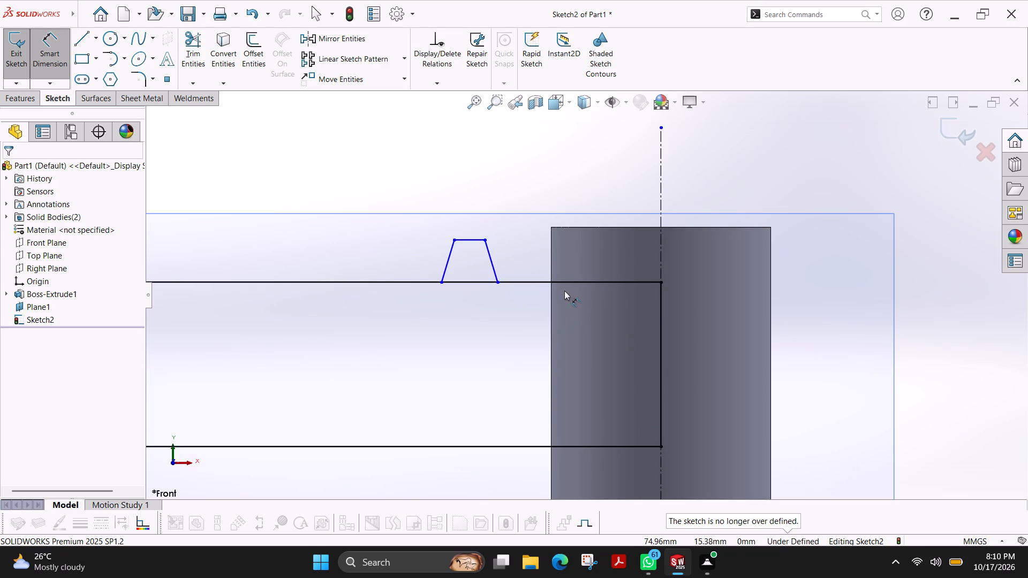
click(498, 283)
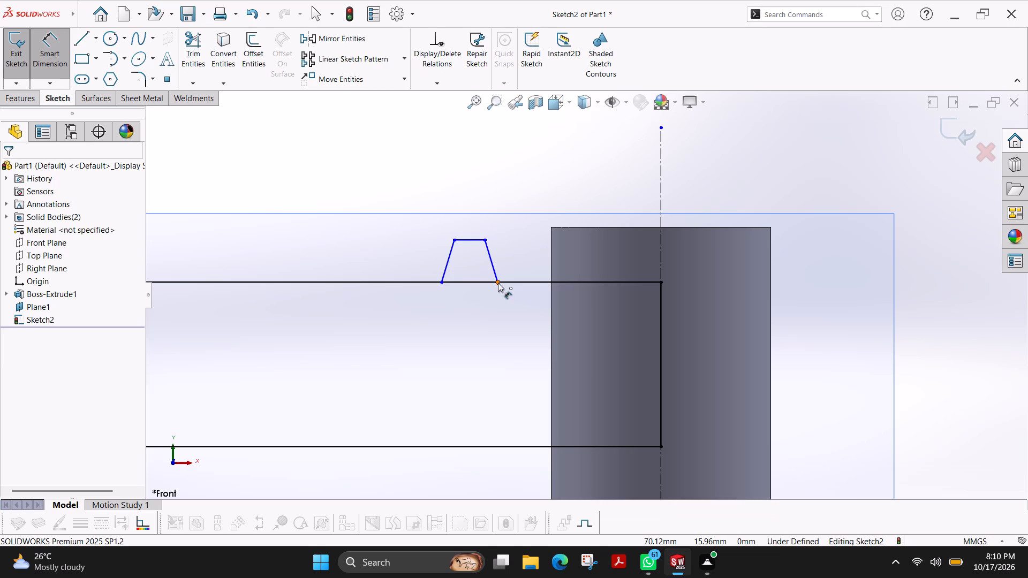
click(659, 188)
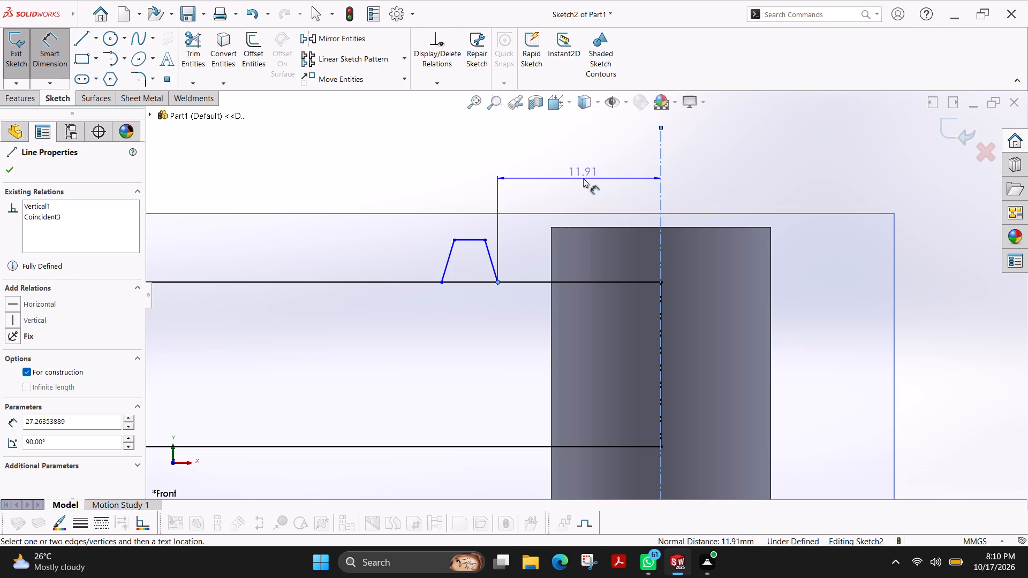
key(Escape)
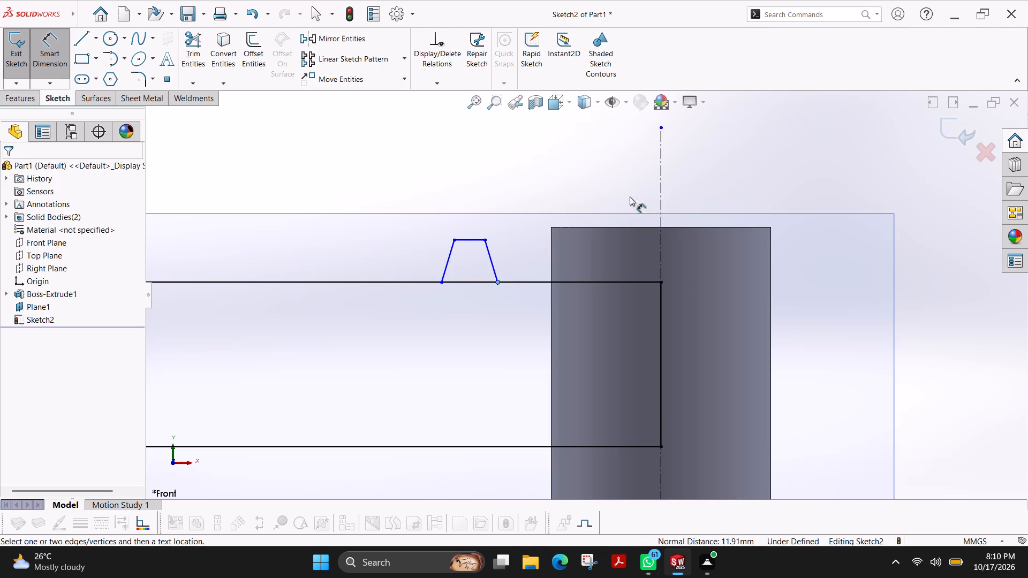
click(771, 296)
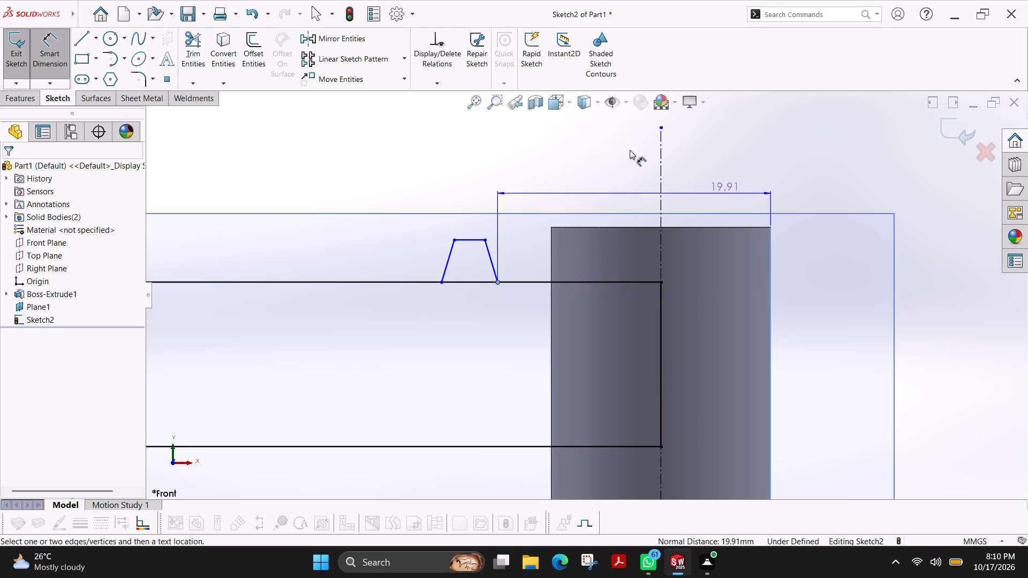
click(608, 163)
text(18)
key(Return)
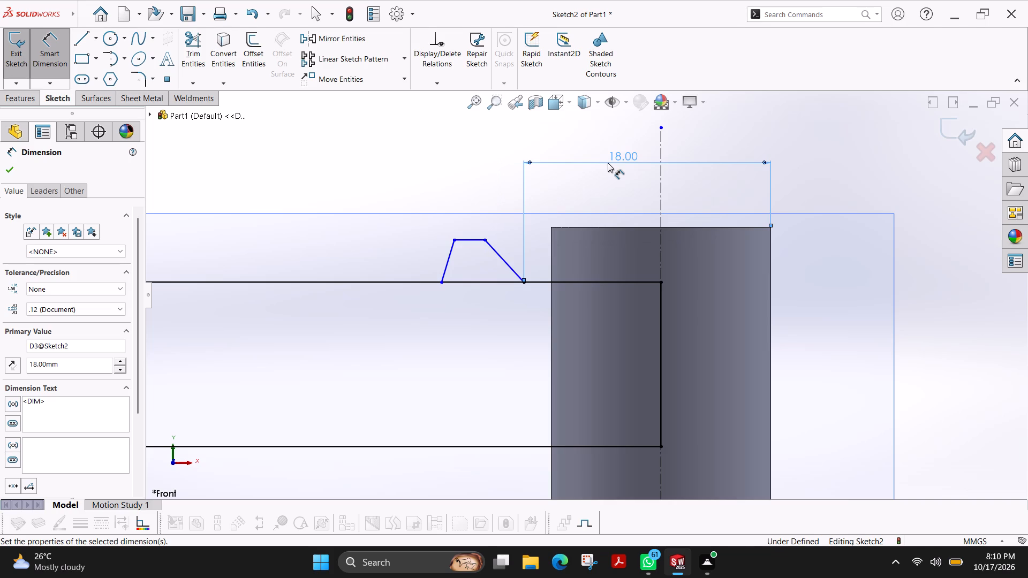
Dimension the trapezoid's short top edge to a length of 2 mm.
click(466, 240)
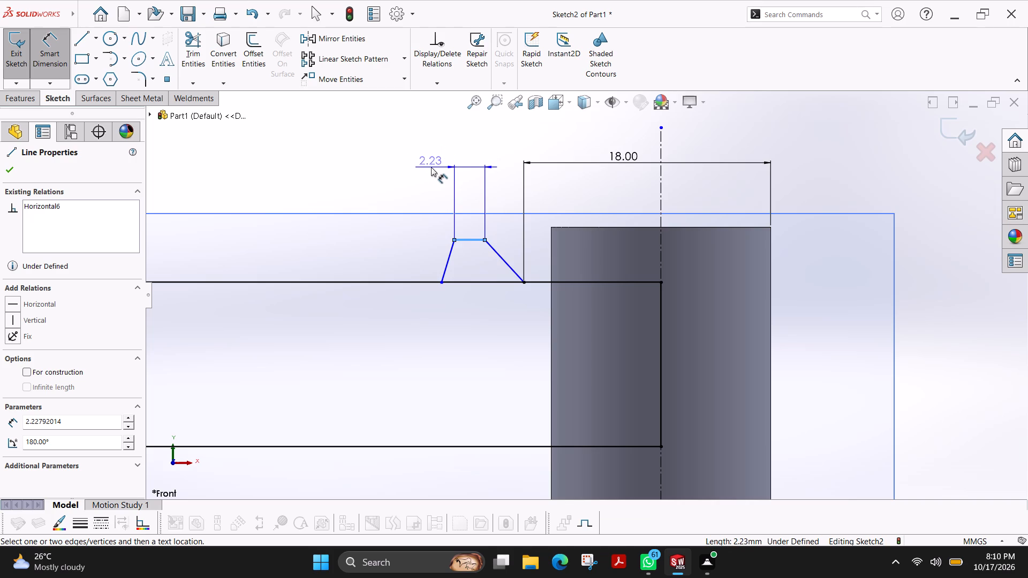
click(431, 167)
key(2)
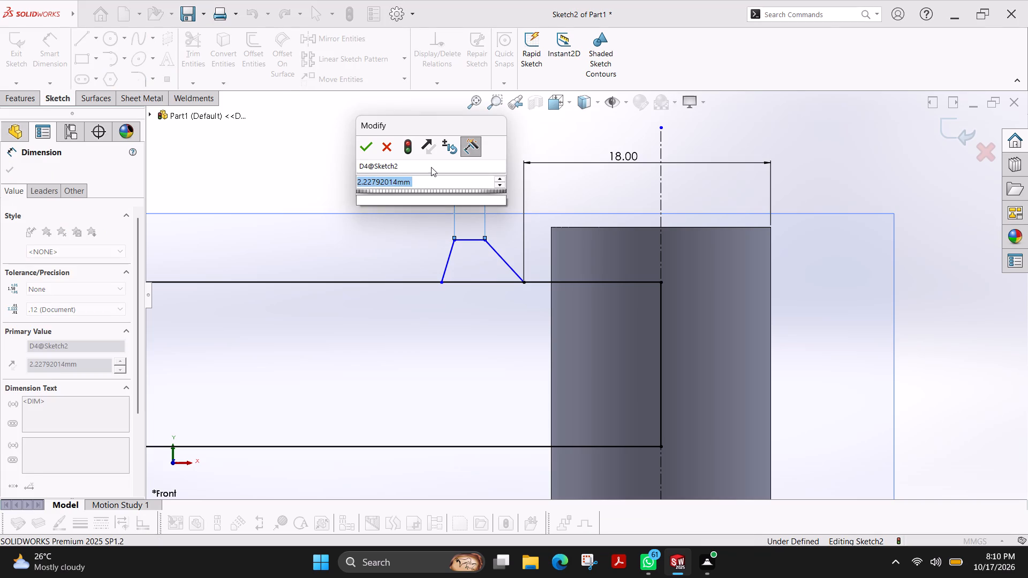
key(Return)
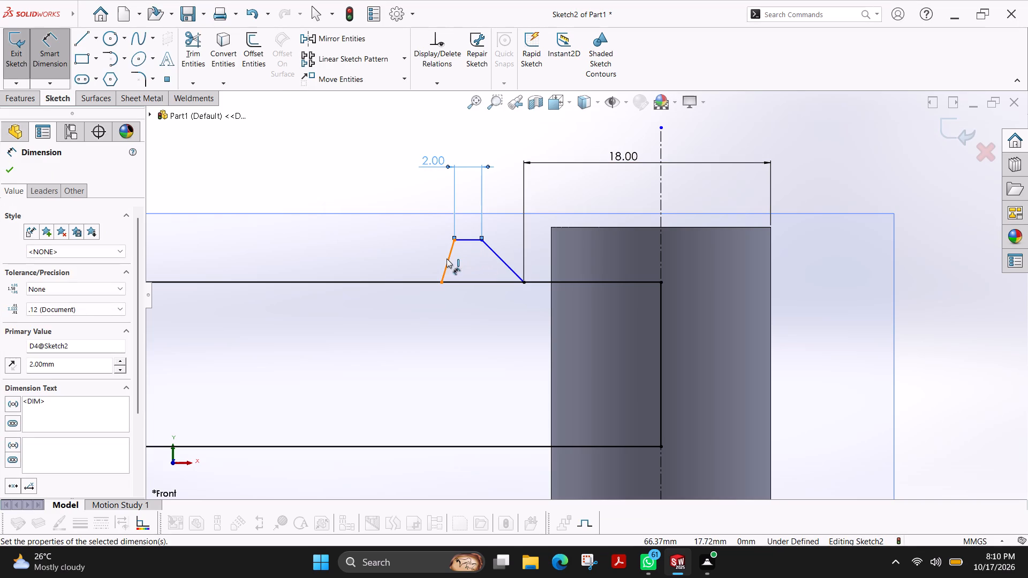
Dimension the trapezoid's height to 2.5 mm between its top edge and the rectangle's upper edge.
click(469, 239)
click(475, 280)
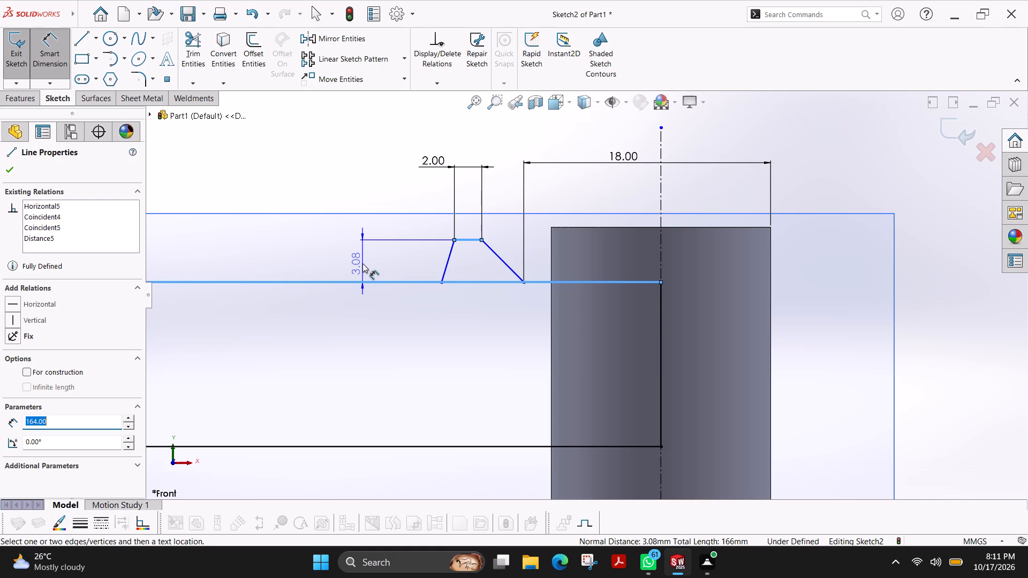
click(362, 263)
text(2.5)
key(Return)
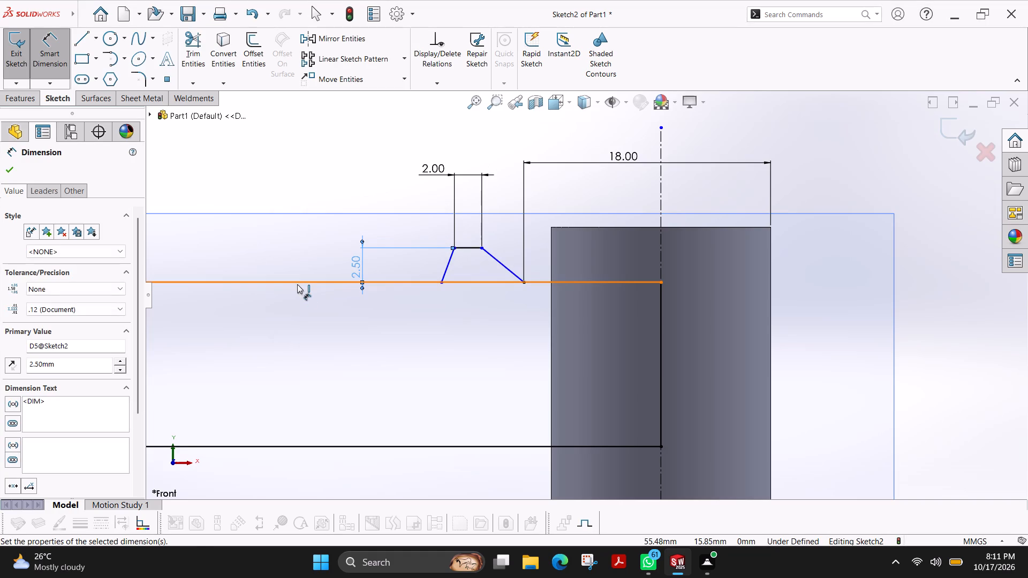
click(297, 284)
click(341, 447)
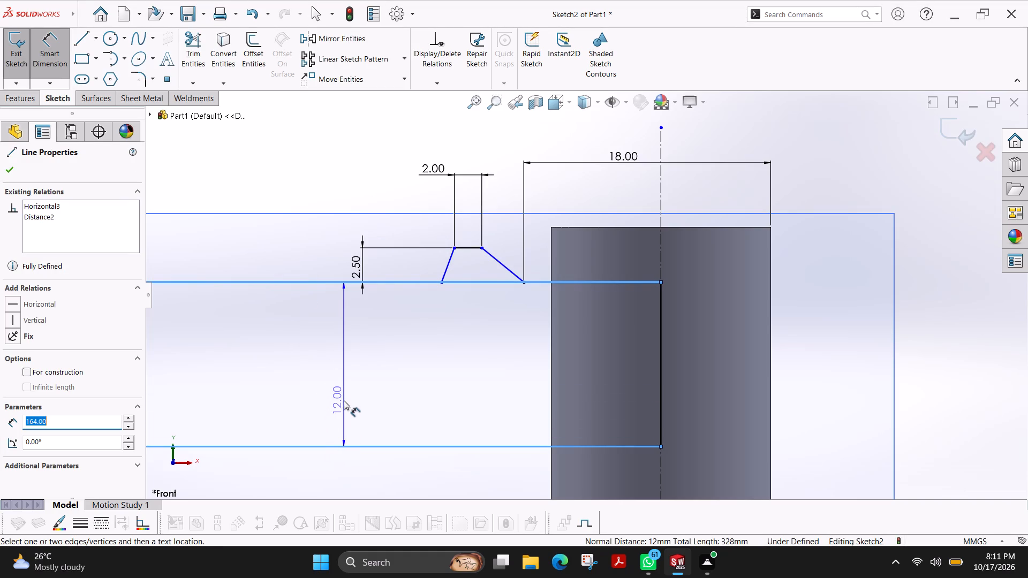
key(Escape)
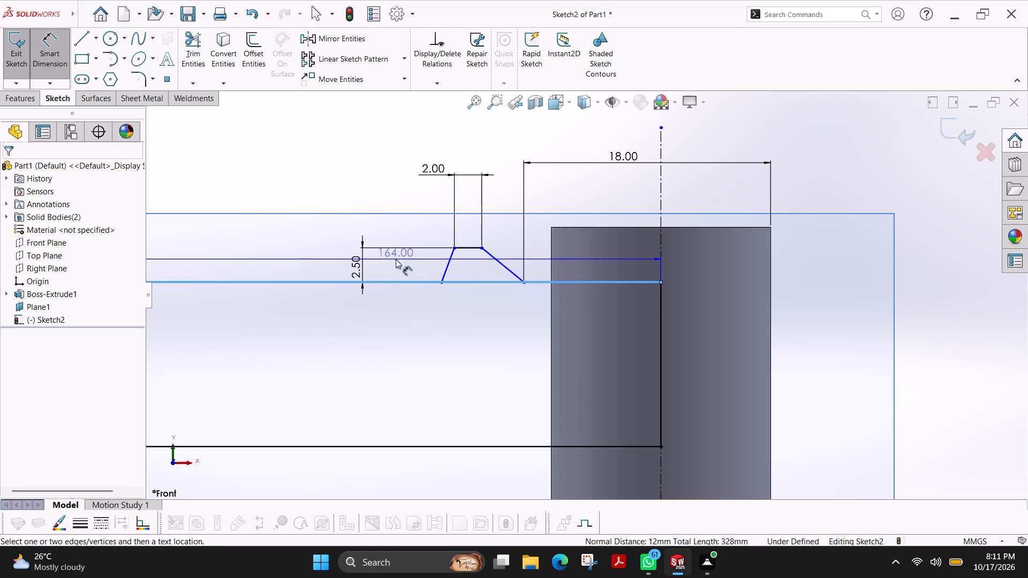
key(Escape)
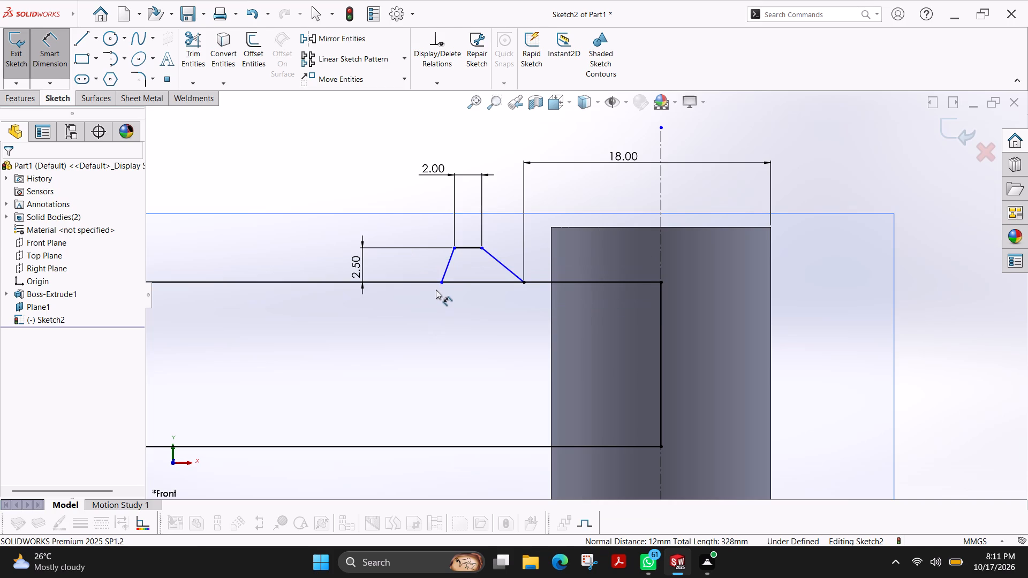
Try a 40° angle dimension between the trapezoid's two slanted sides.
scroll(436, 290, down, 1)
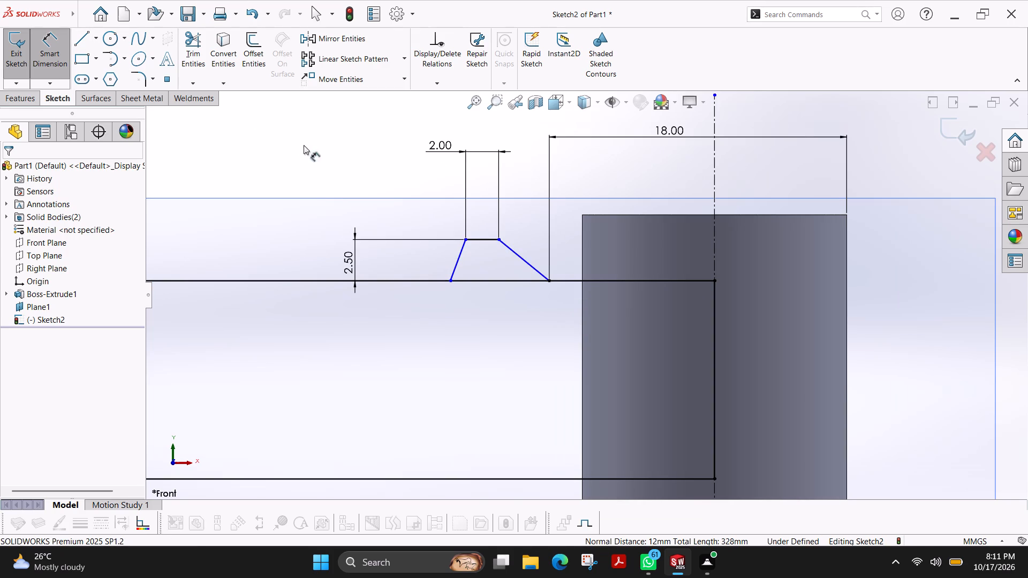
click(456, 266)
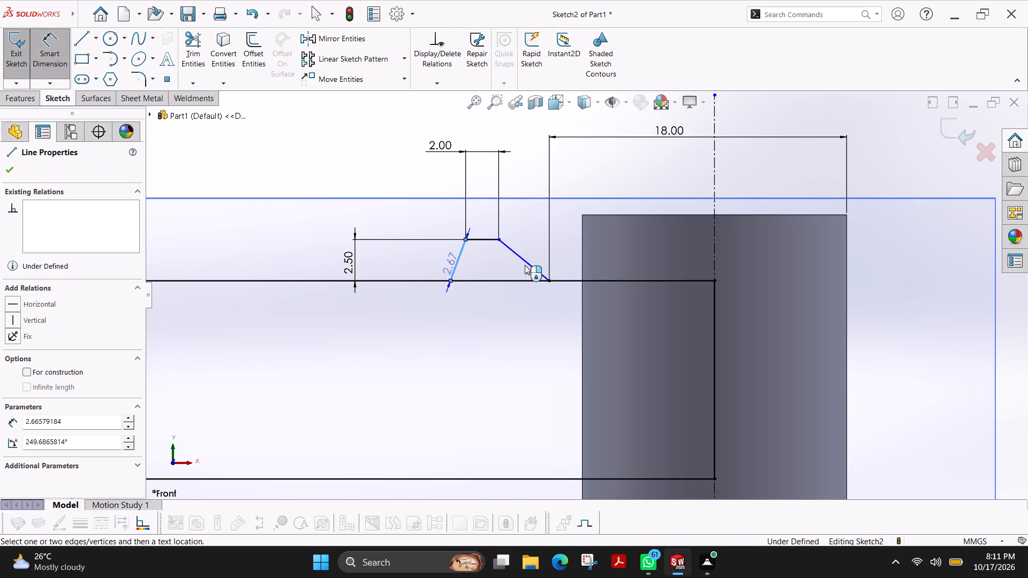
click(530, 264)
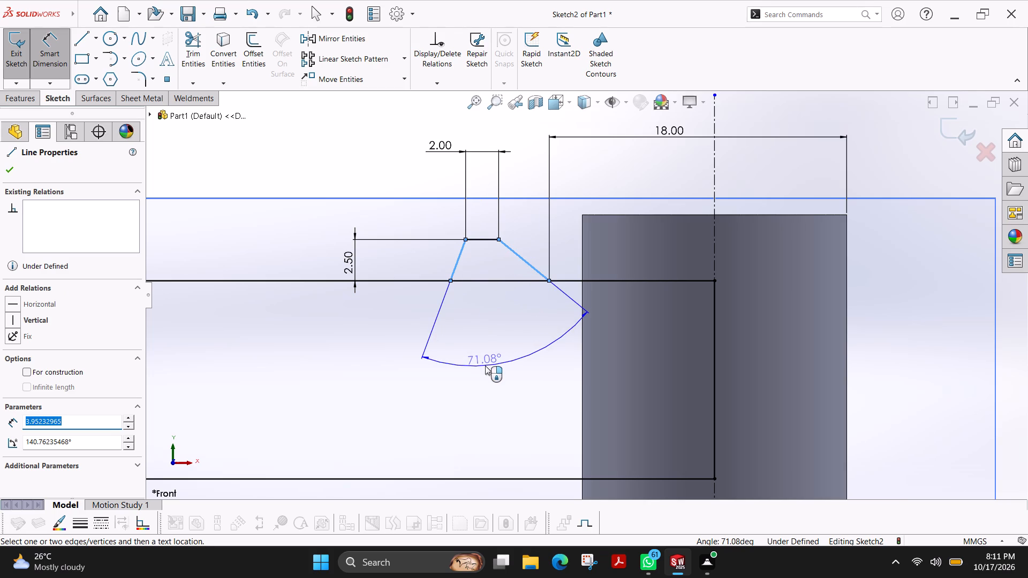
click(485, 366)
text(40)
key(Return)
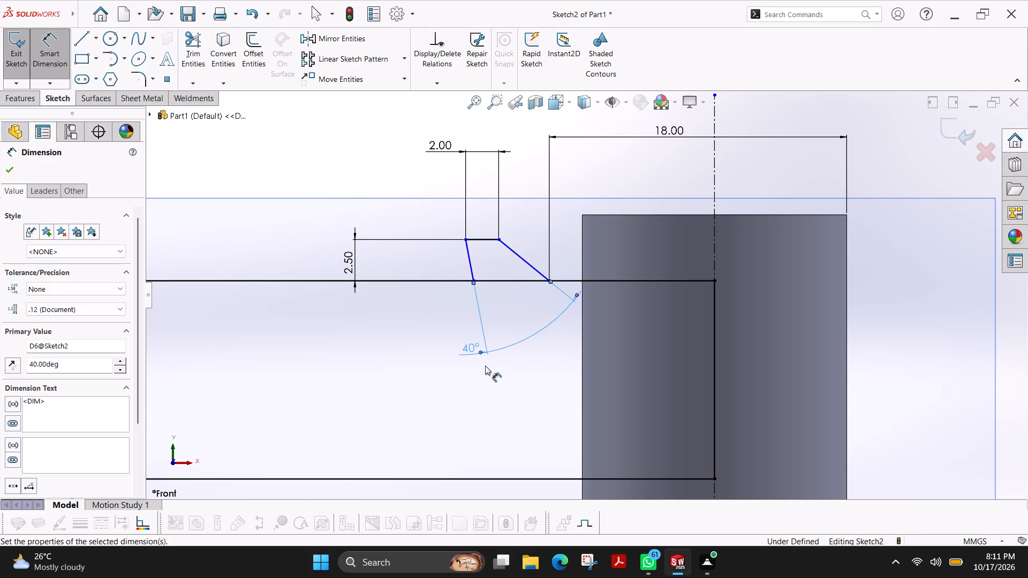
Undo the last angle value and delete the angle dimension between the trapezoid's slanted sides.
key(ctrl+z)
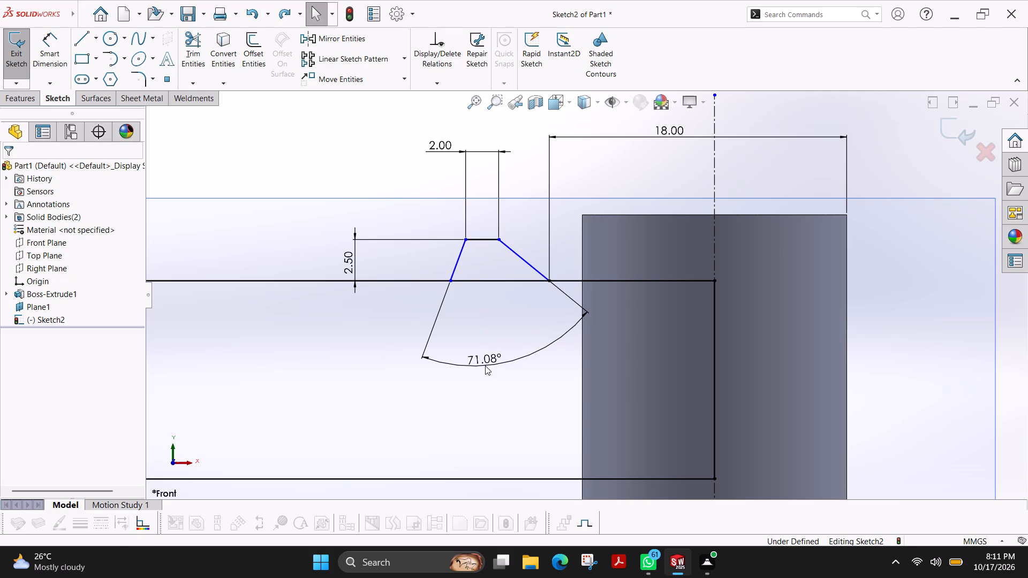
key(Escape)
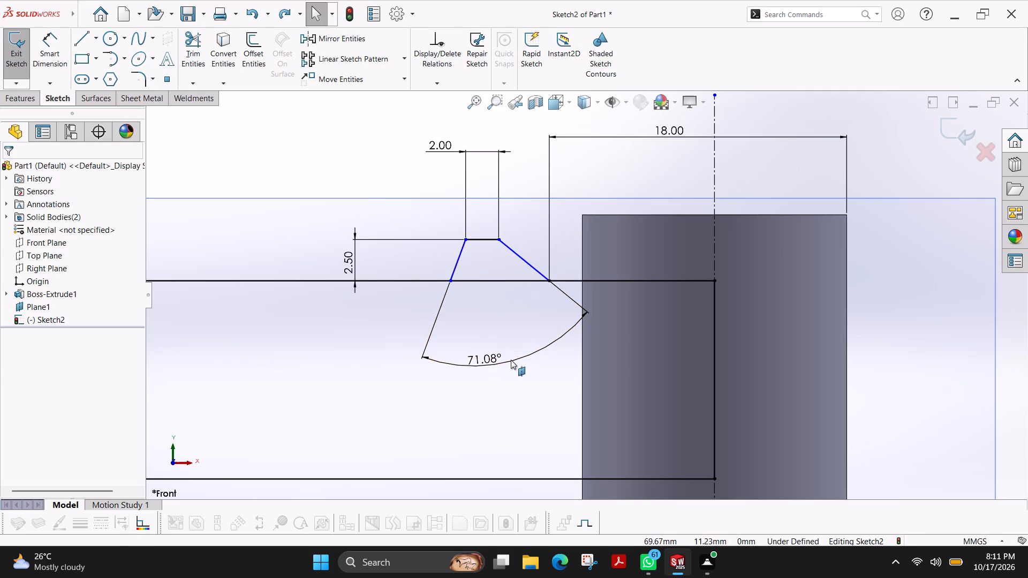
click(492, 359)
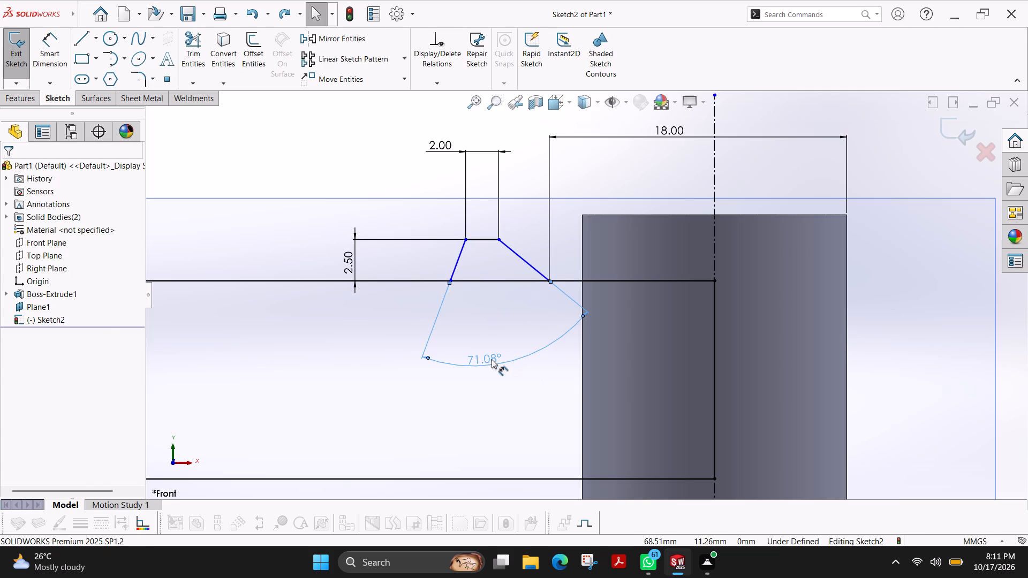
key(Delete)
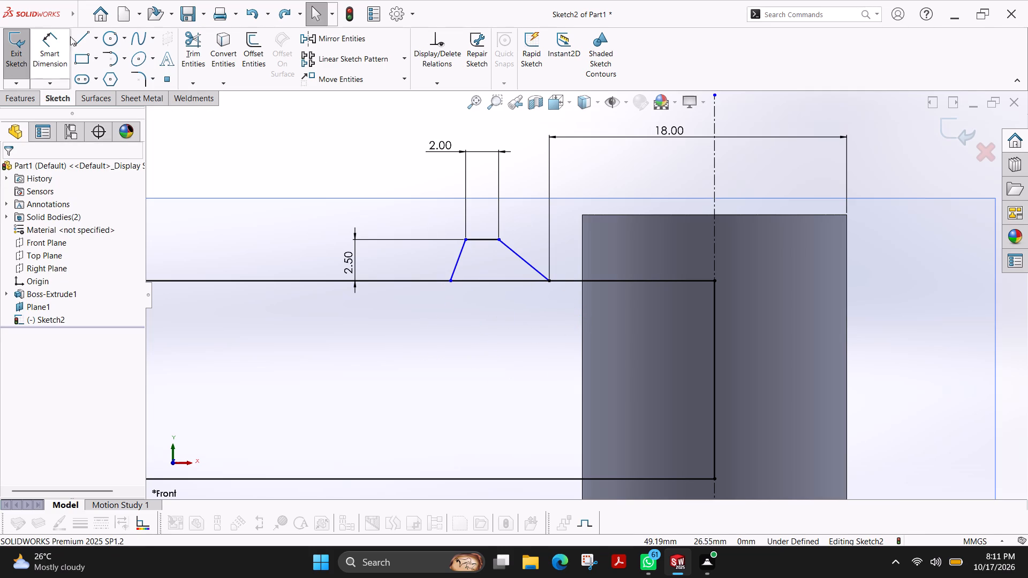
Draw a vertical line about 4.3 mm long down from the midpoint of the trapezoid's top edge.
click(86, 41)
click(482, 241)
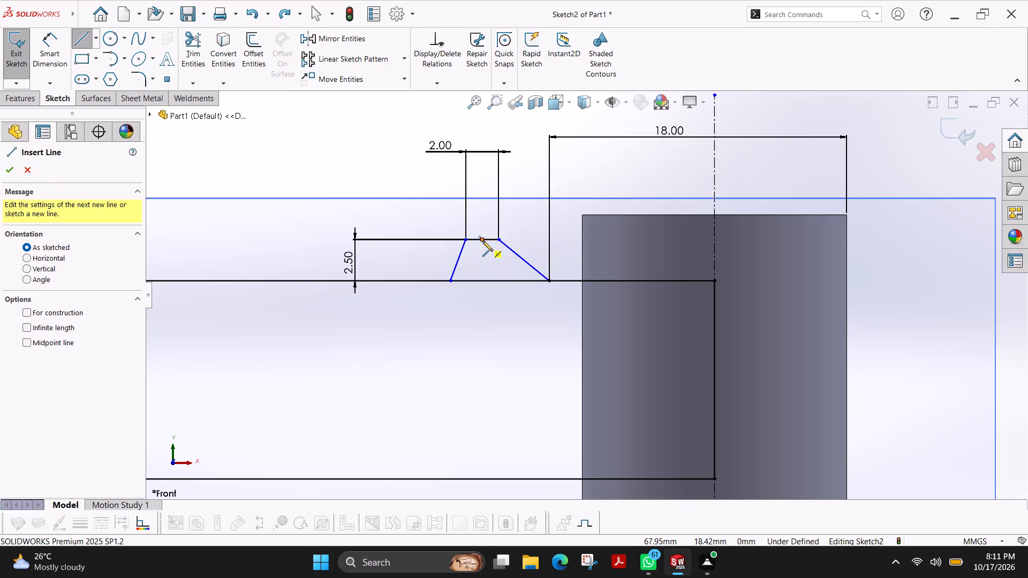
click(483, 311)
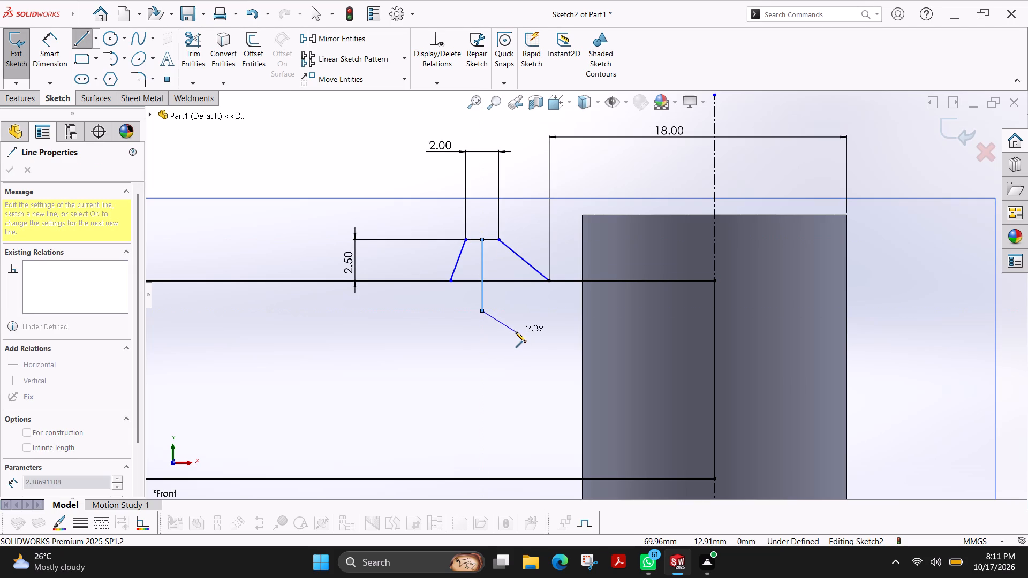
key(Escape)
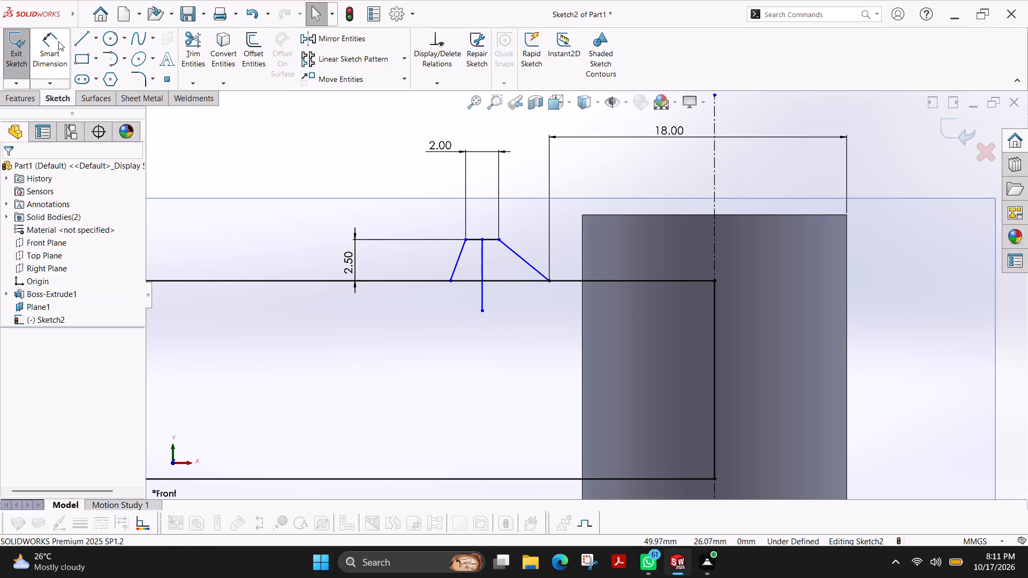
Dimension the angle between the trapezoid's right slanted side and the vertical middle line to 20°.
click(58, 41)
click(526, 263)
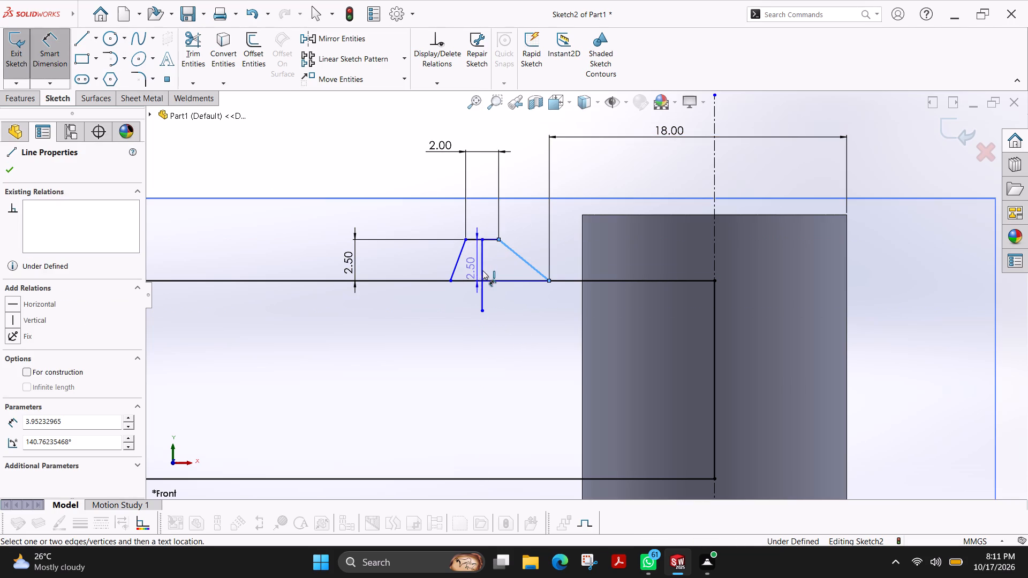
click(481, 270)
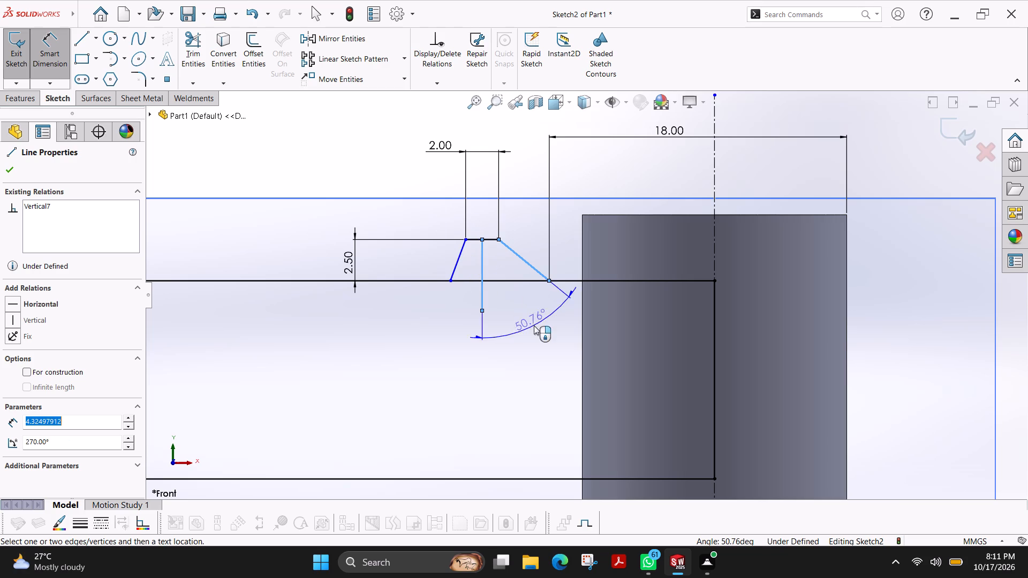
click(526, 312)
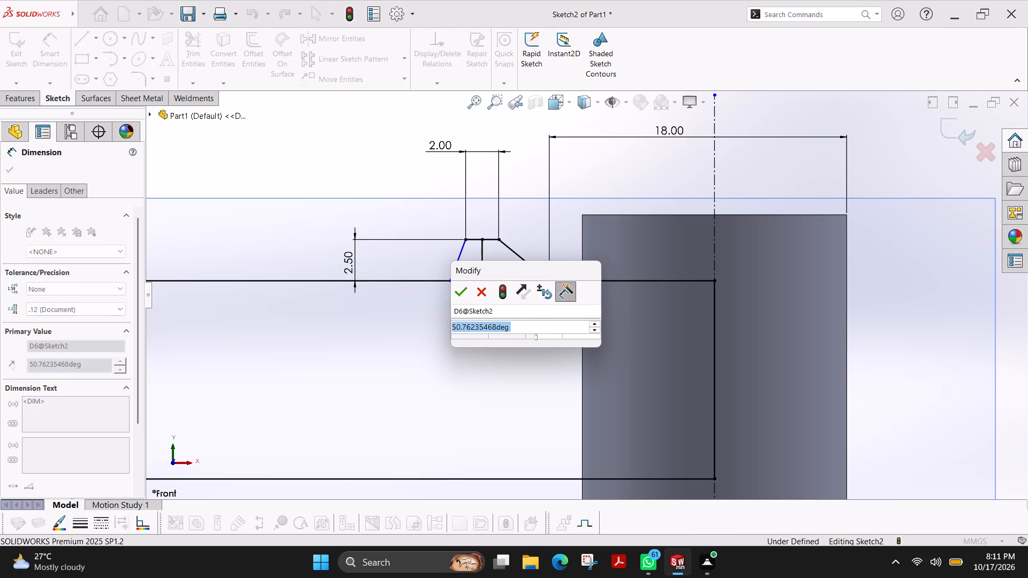
text(20)
key(Return)
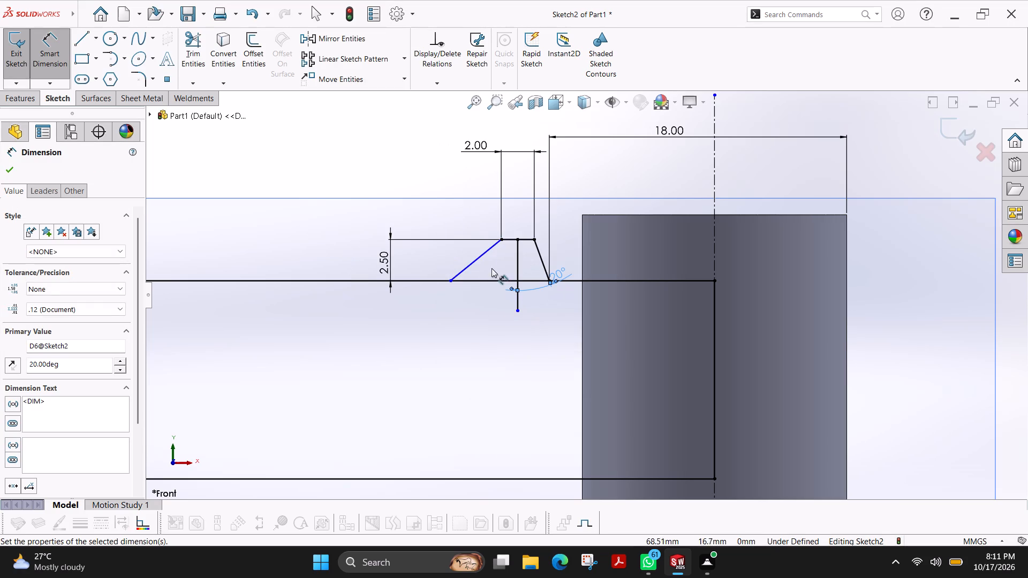
Dimension the angle between the trapezoid's left slanted side and the vertical middle line to 20°, placing its text below the rectangle's upper edge.
click(478, 261)
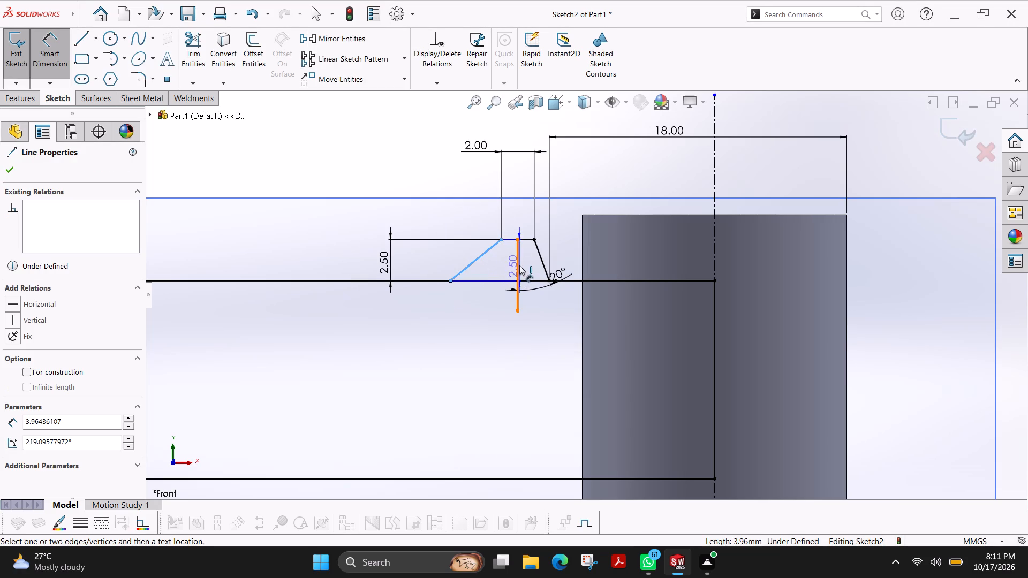
click(519, 265)
click(488, 310)
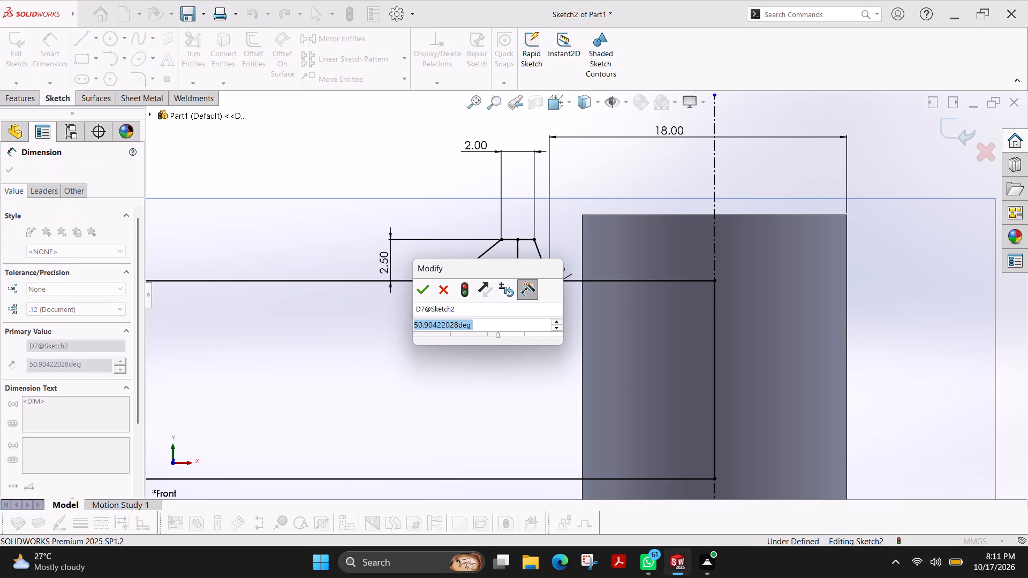
text(20)
key(Return)
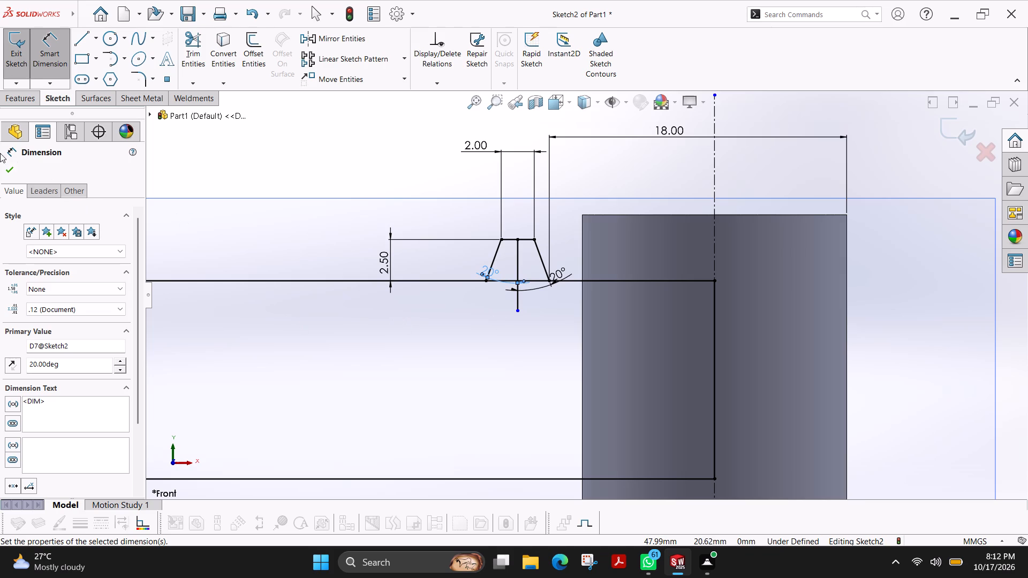
click(8, 170)
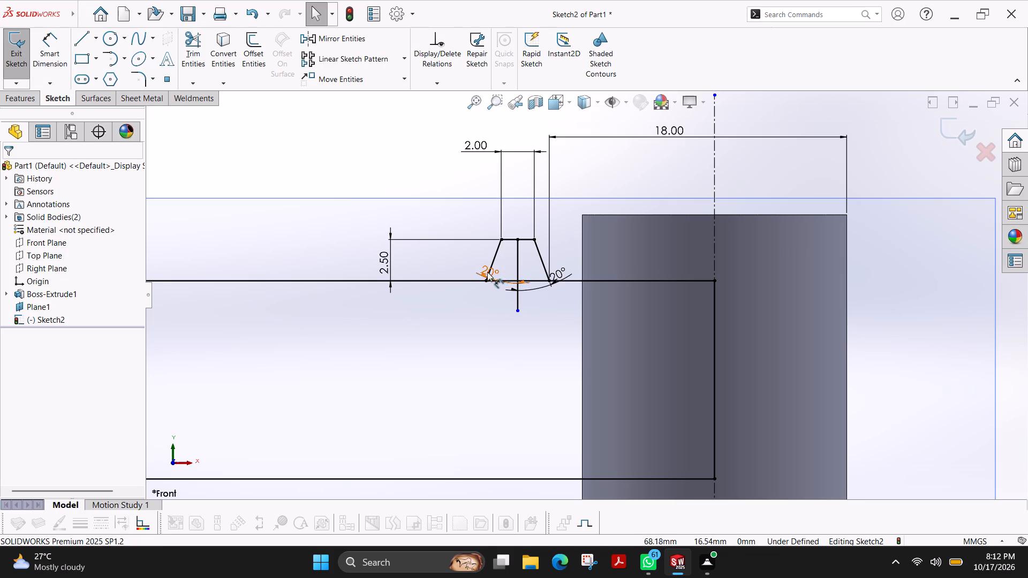
drag(487, 272, 473, 315)
click(5, 168)
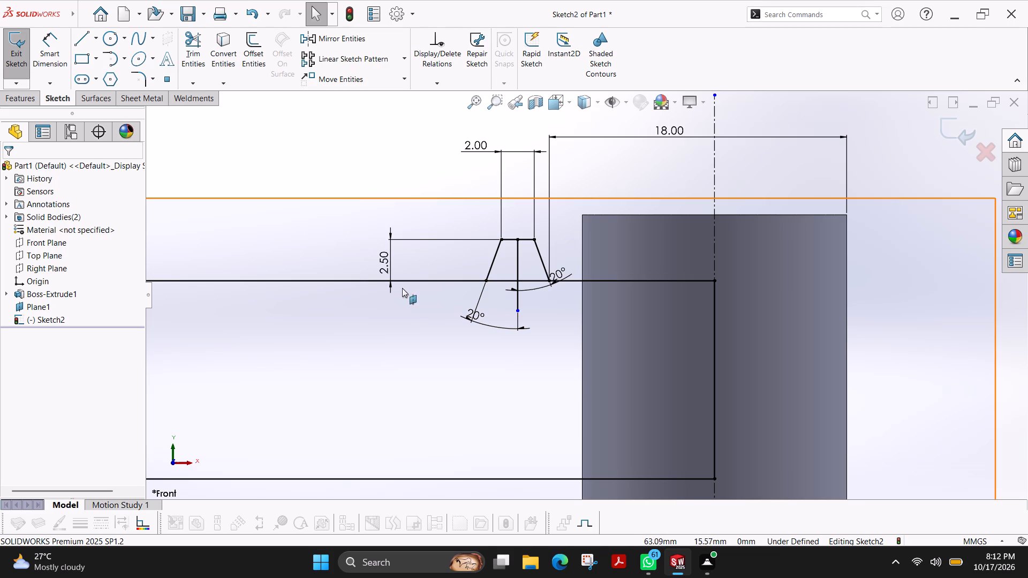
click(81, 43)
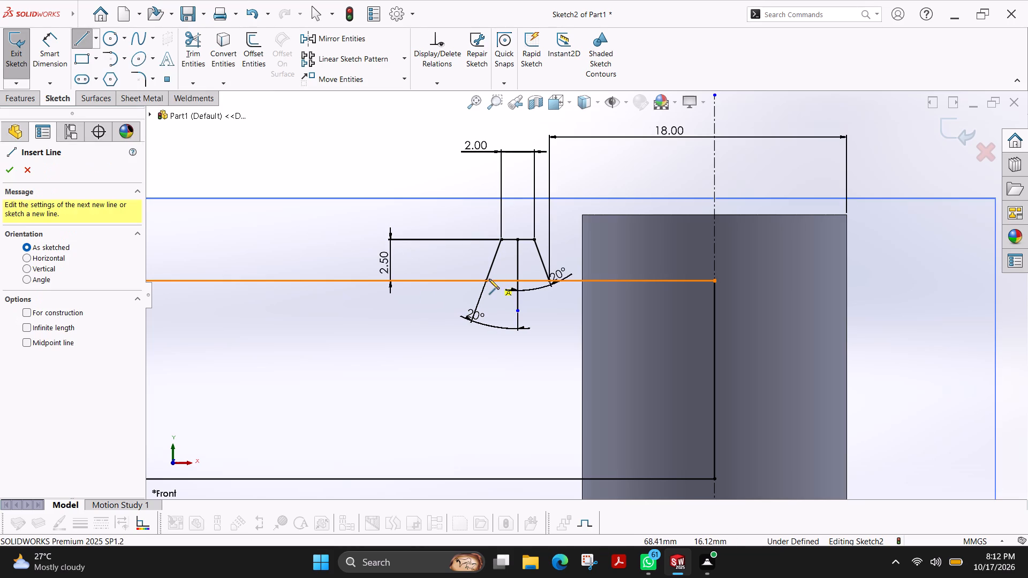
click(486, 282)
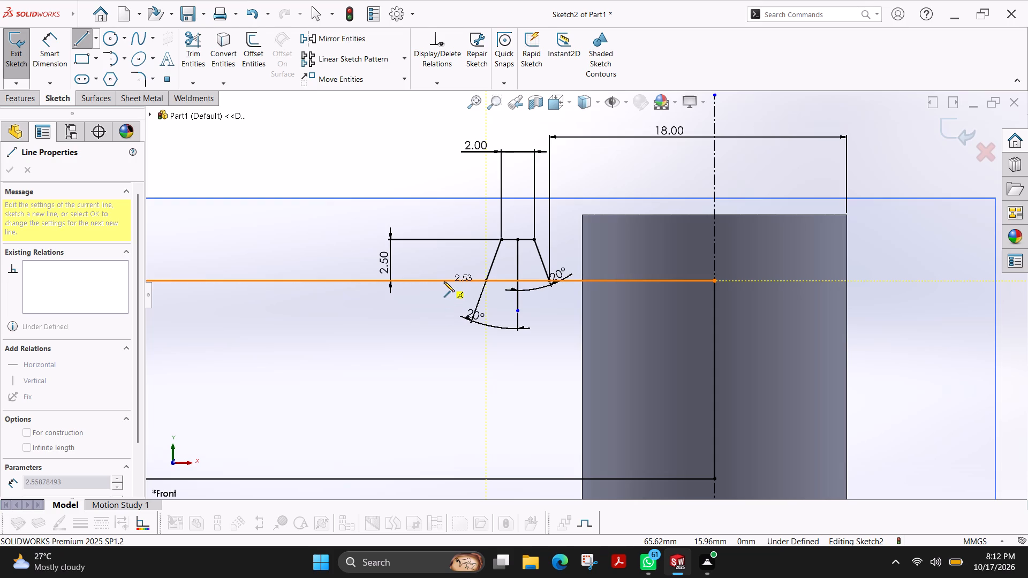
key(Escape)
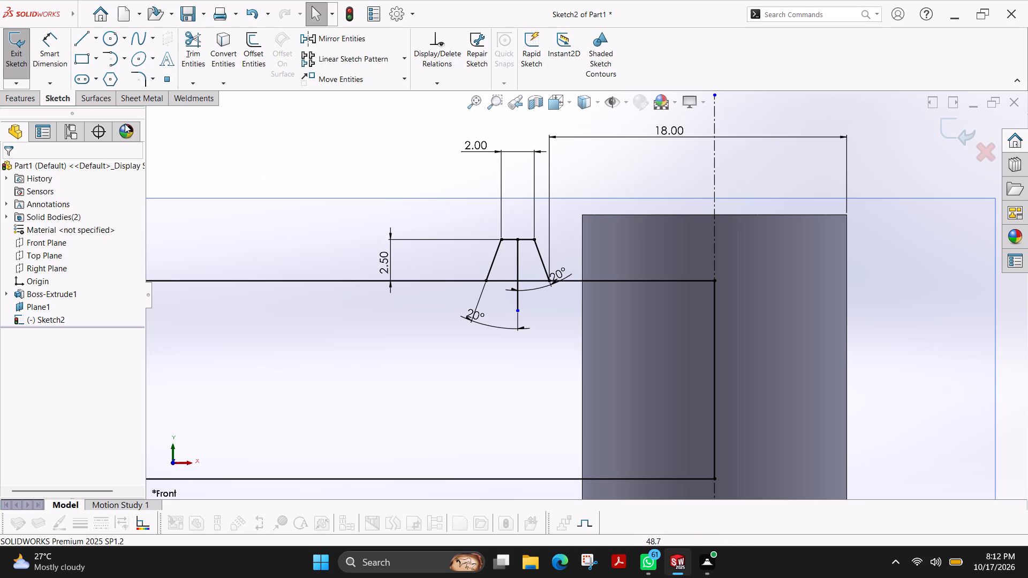
Trim away the whole vertical middle line inside and below the trapezoid.
click(190, 52)
scroll(522, 281, down, 2)
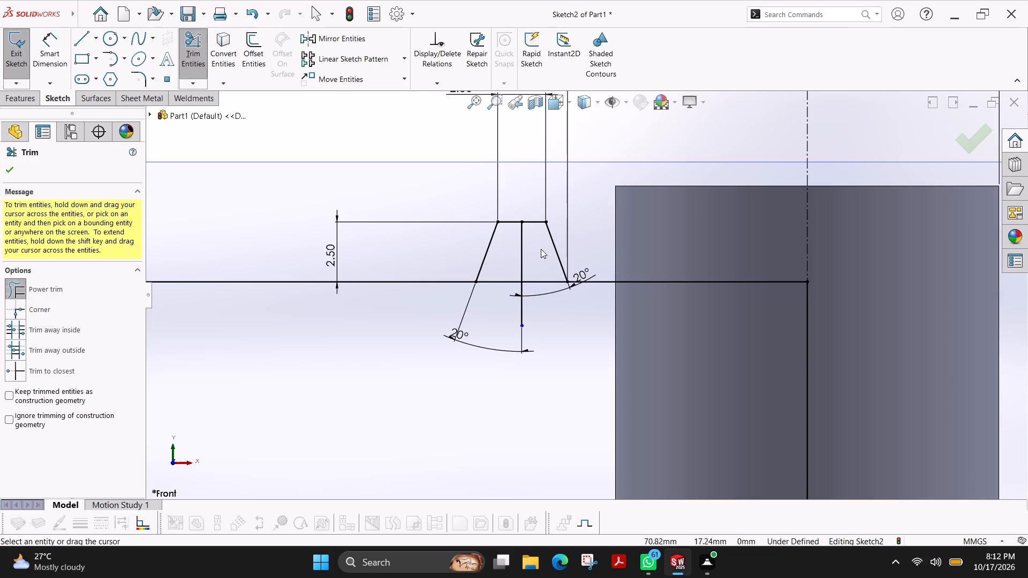
drag(542, 246, 512, 257)
drag(542, 308, 508, 306)
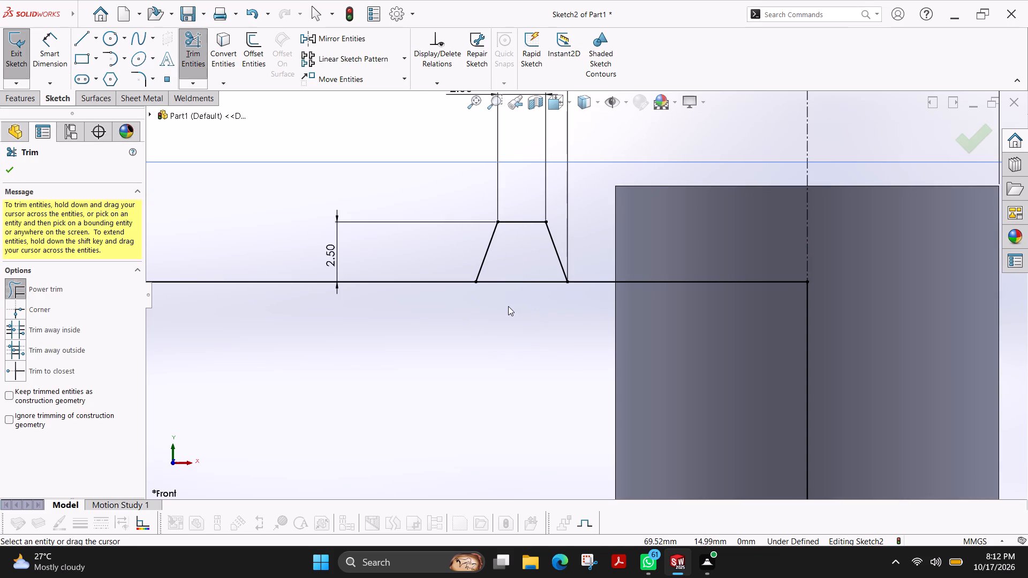
click(9, 167)
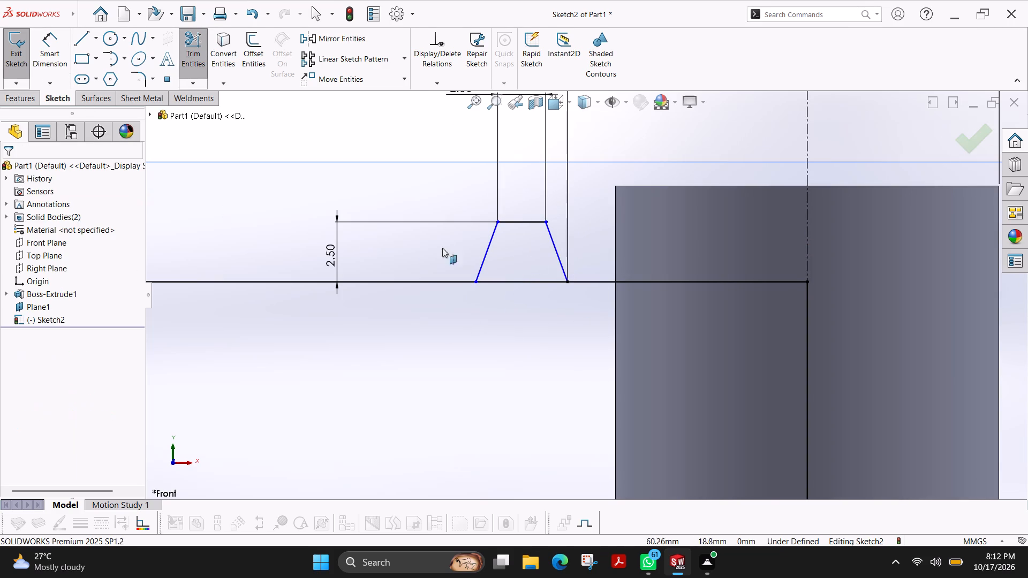
Copy the trapezoid's three lines about 6.7 mm to the left along the rectangle's upper edge, using its lower right corner as base point.
scroll(530, 254, up, 1)
scroll(520, 212, up, 1)
scroll(528, 237, down, 1)
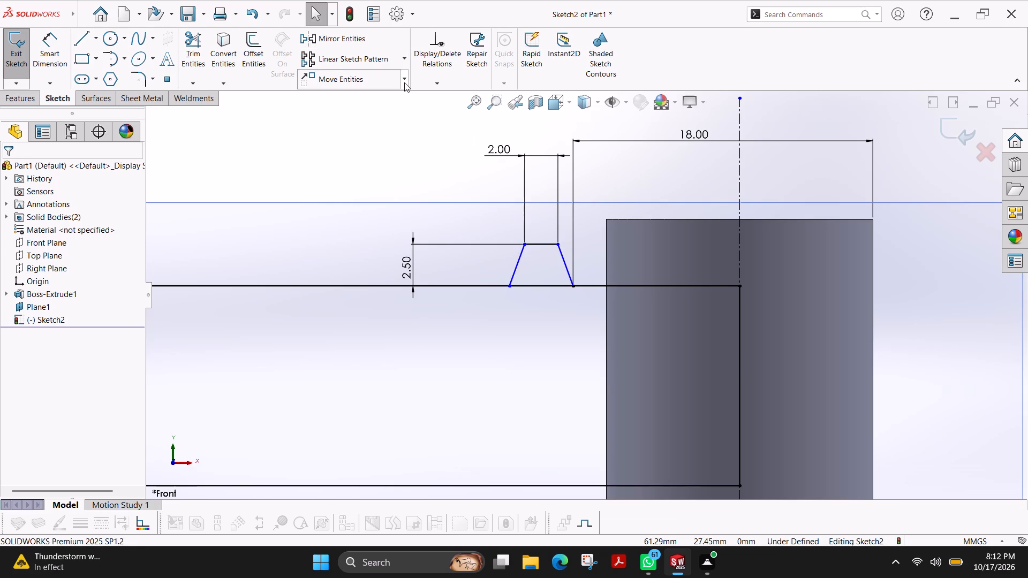
click(404, 82)
click(342, 111)
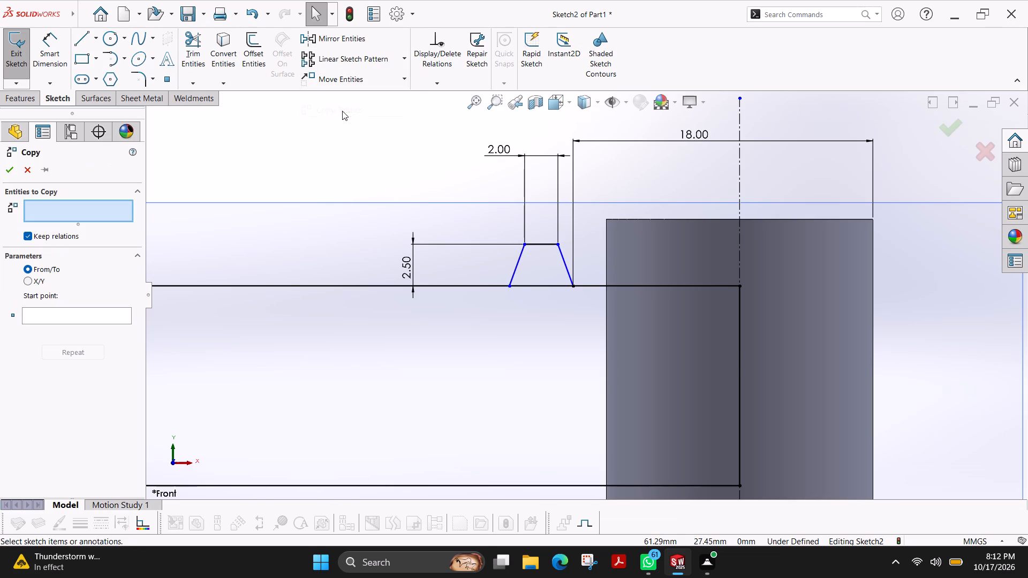
click(513, 269)
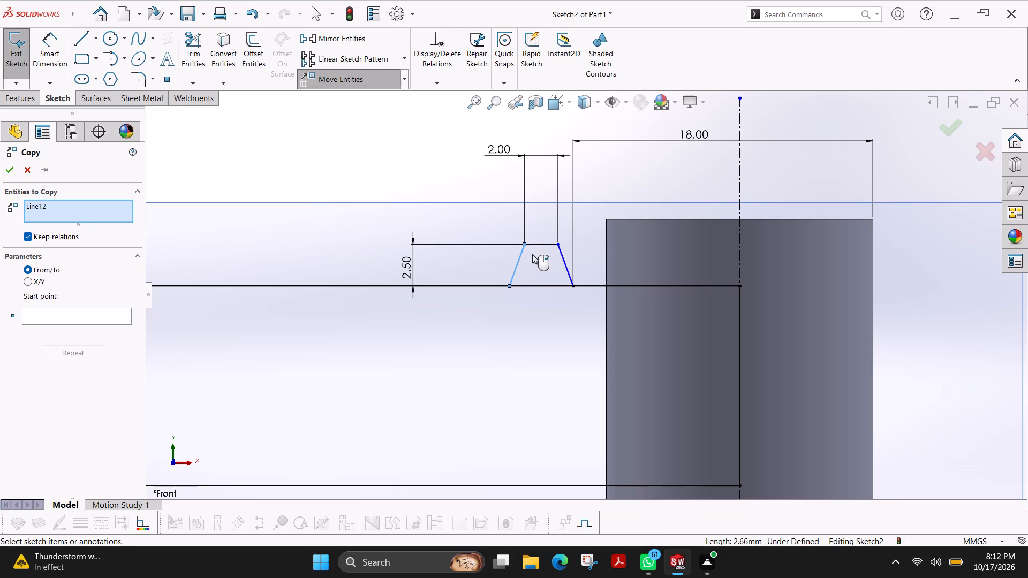
click(538, 246)
click(564, 267)
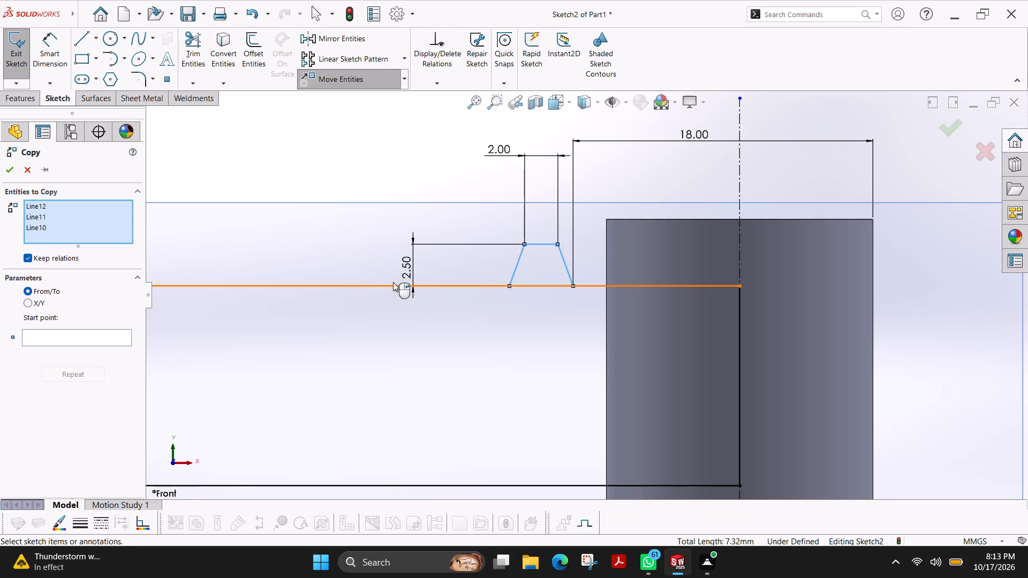
click(59, 337)
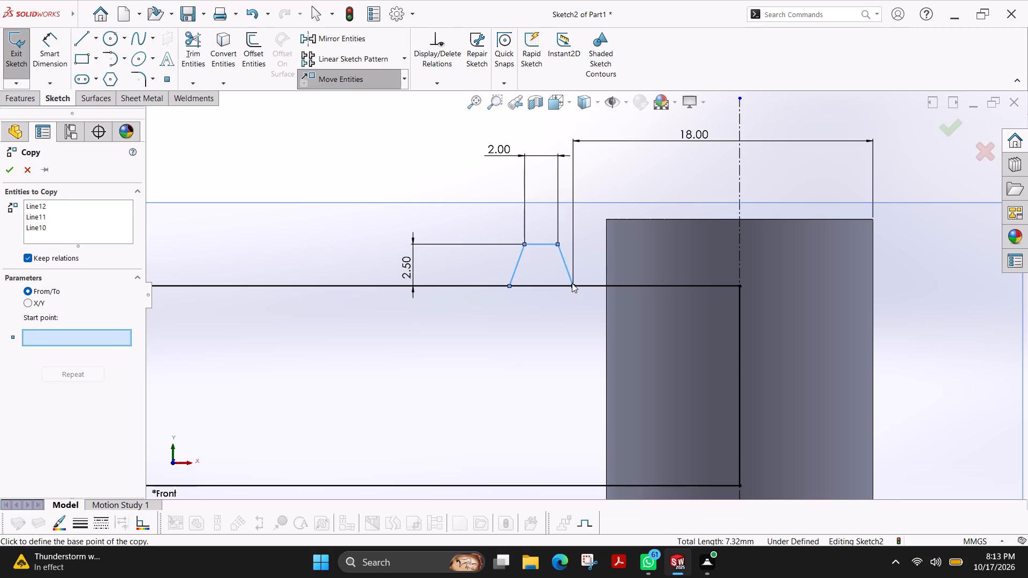
click(573, 285)
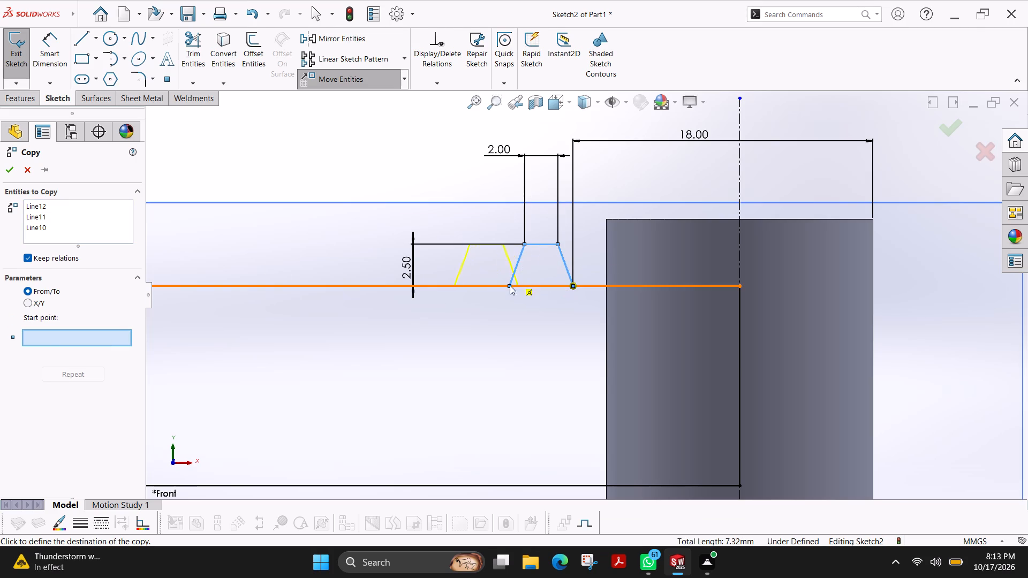
click(461, 288)
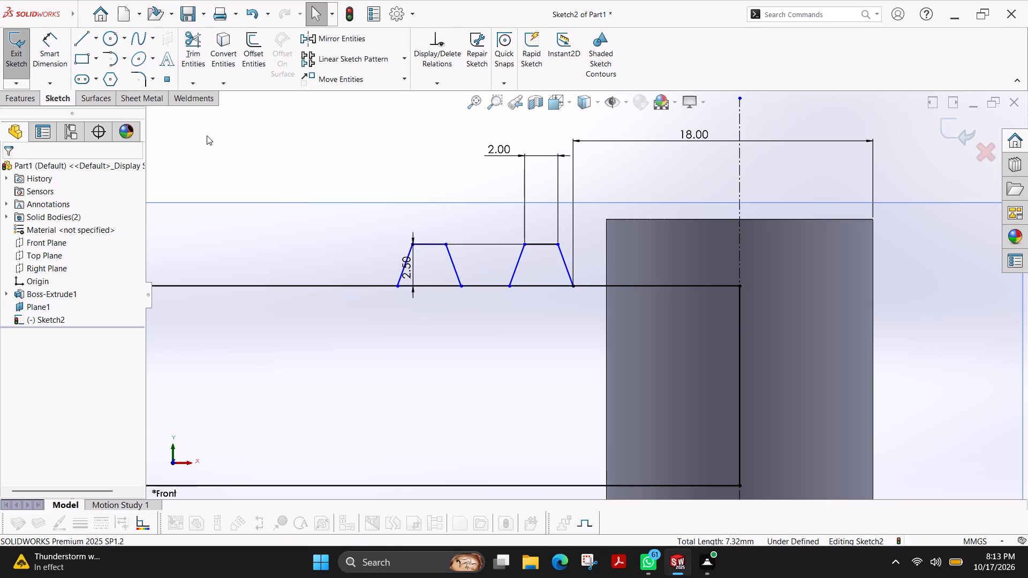
Move the original trapezoid's 2.50 height dimension further left, clear of the copied trapezoid.
click(55, 54)
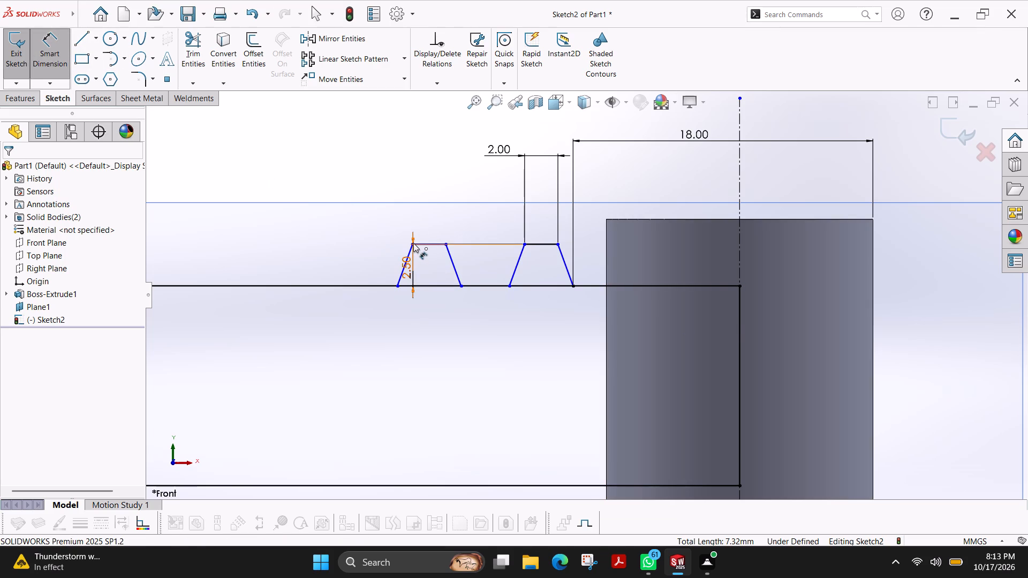
drag(411, 262, 311, 264)
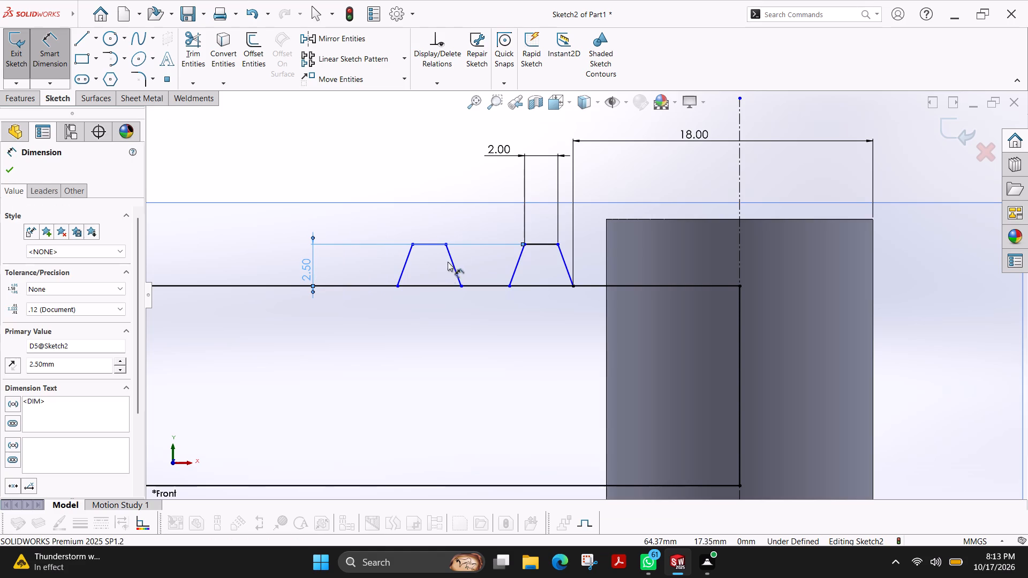
click(8, 170)
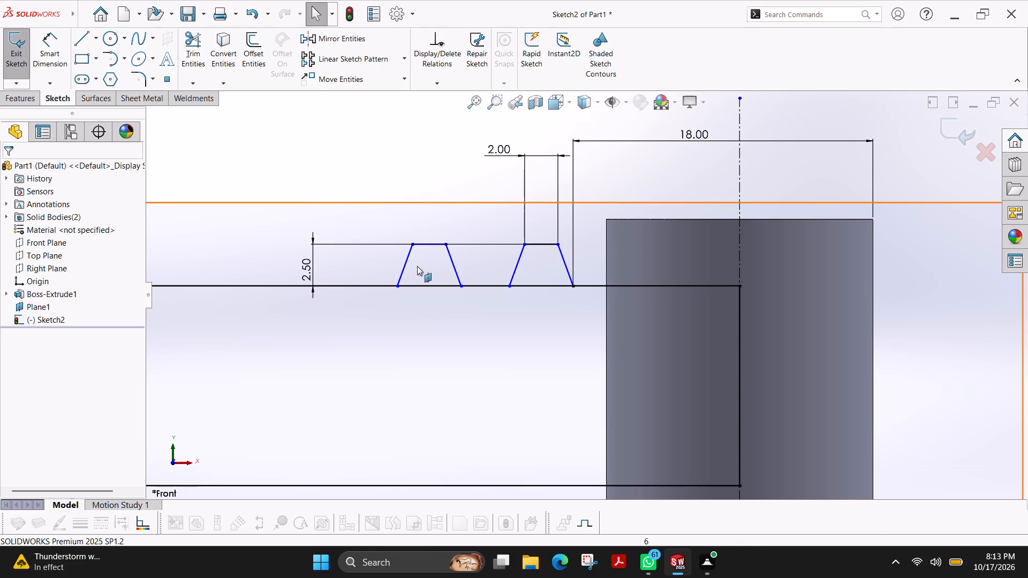
Dimension the copied trapezoid's height from its top edge to the rectangle's upper edge as 2.5 mm, placing the text on its left.
click(426, 246)
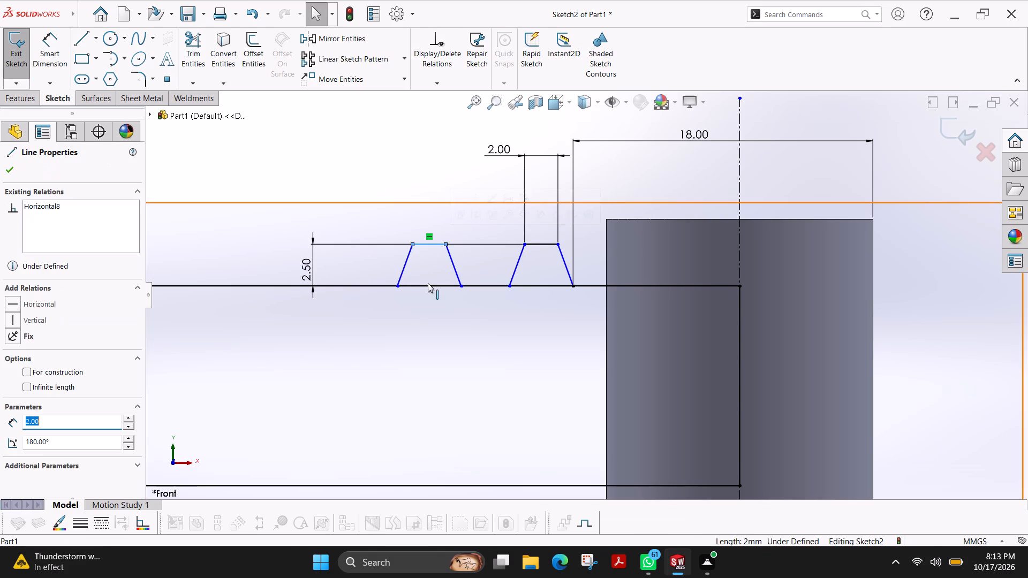
click(429, 285)
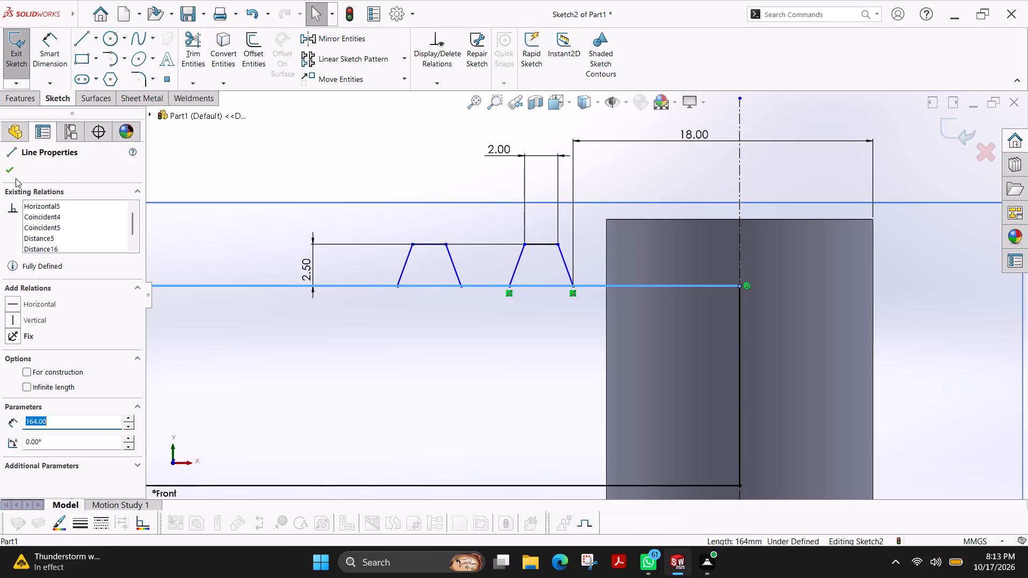
key(Escape)
click(51, 48)
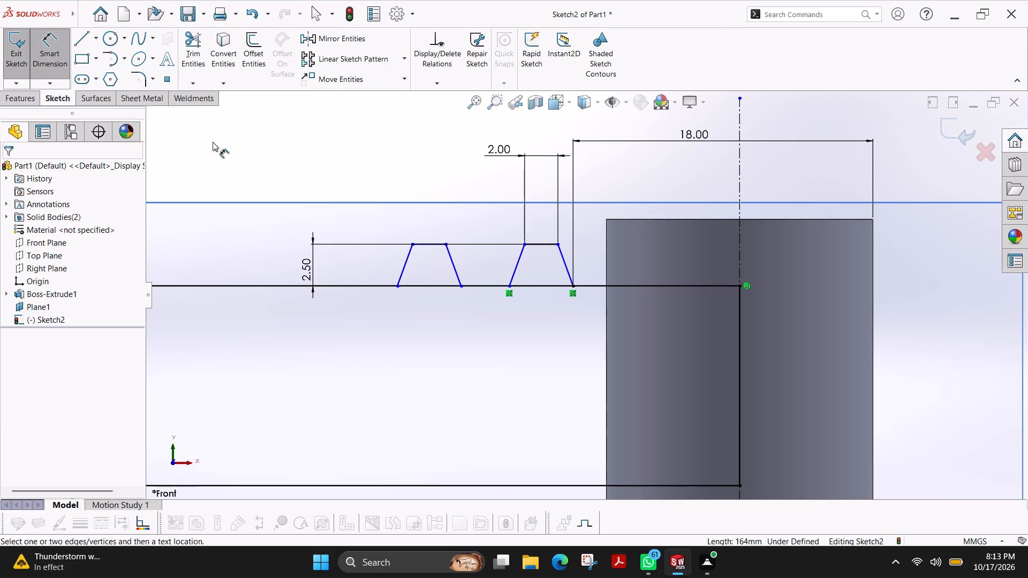
click(433, 246)
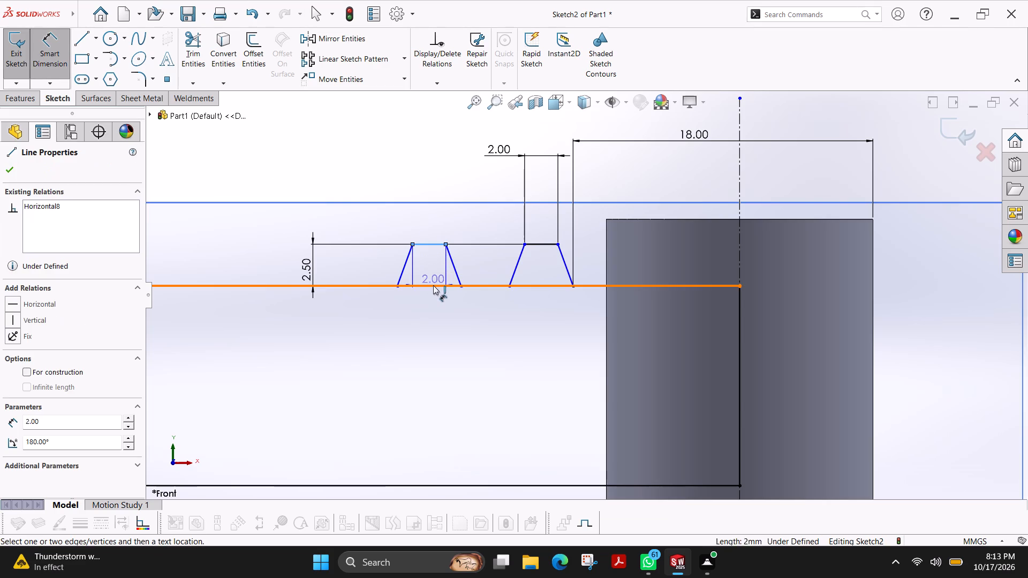
click(433, 285)
click(365, 267)
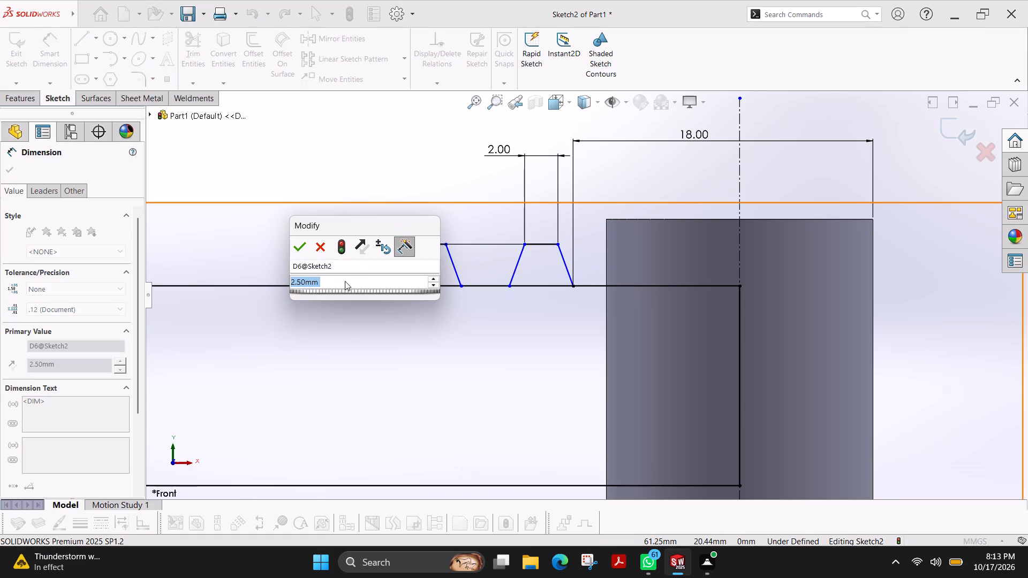
key(Return)
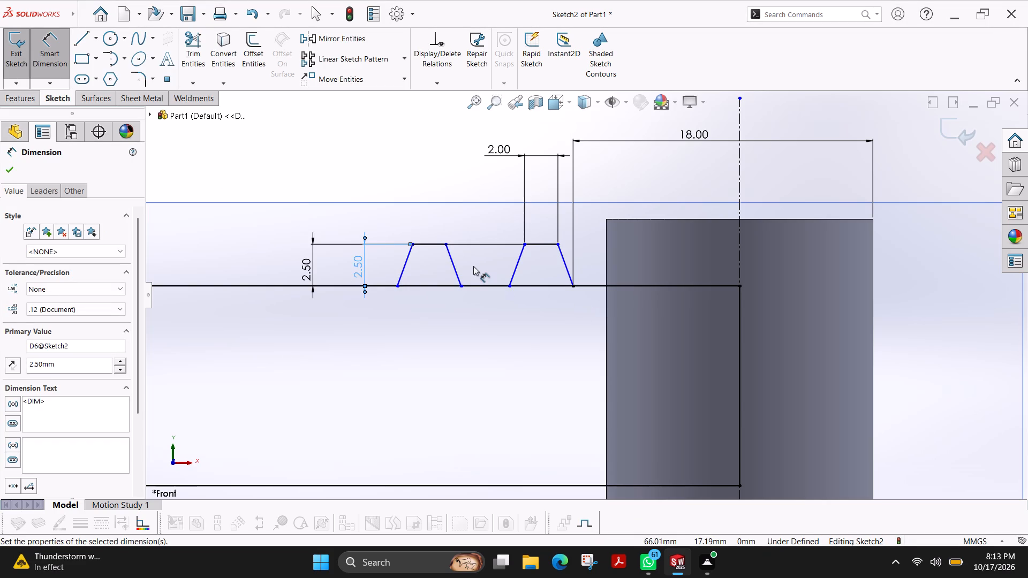
Dimension the copied trapezoid's top edge as 2 mm, placing the text above it.
click(427, 245)
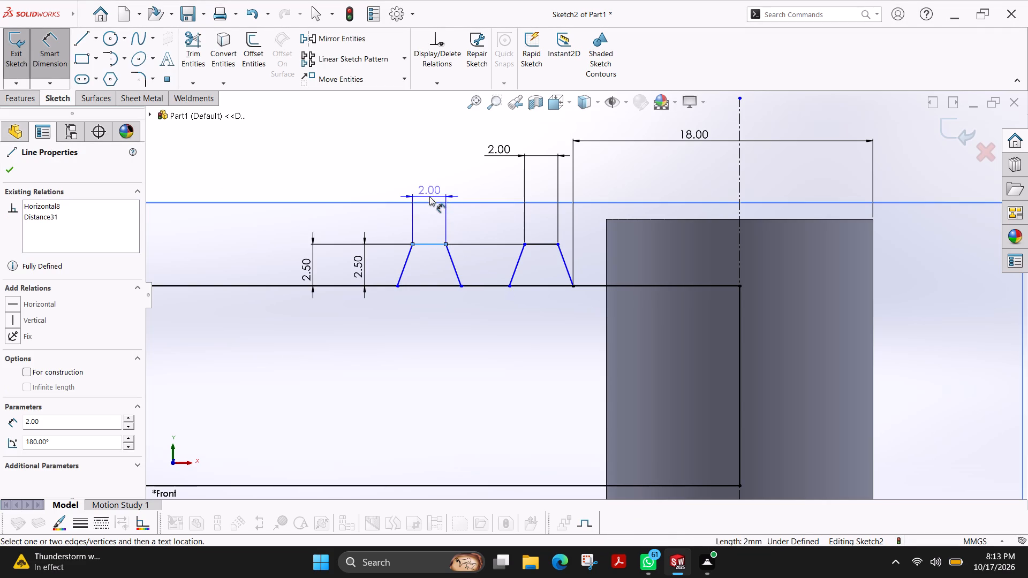
click(430, 176)
key(Return)
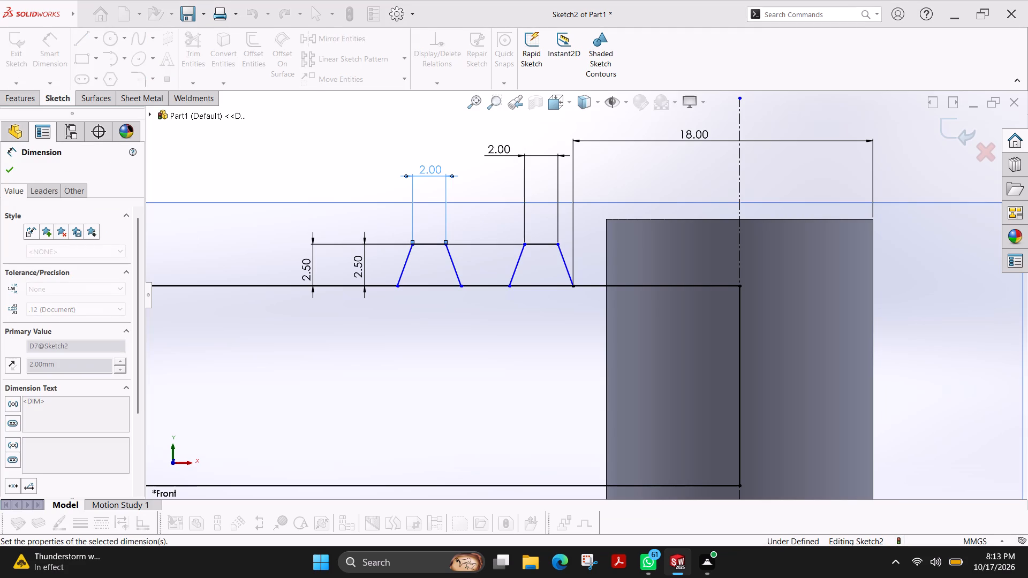
Dimension the angle between the copied trapezoid's two slanted sides as 40°, placing the text below the rectangle's upper edge.
click(404, 263)
click(453, 268)
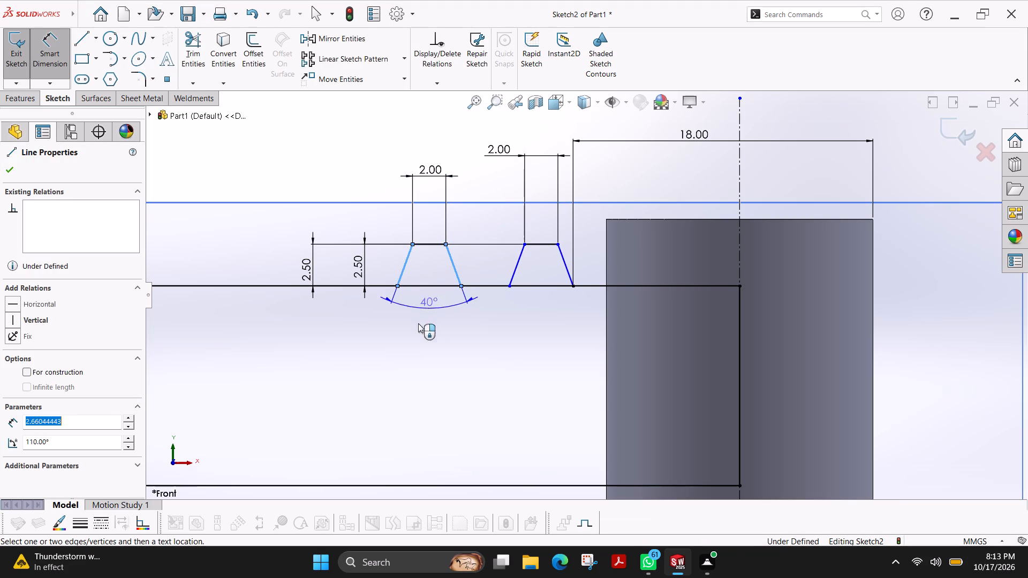
click(415, 359)
key(Return)
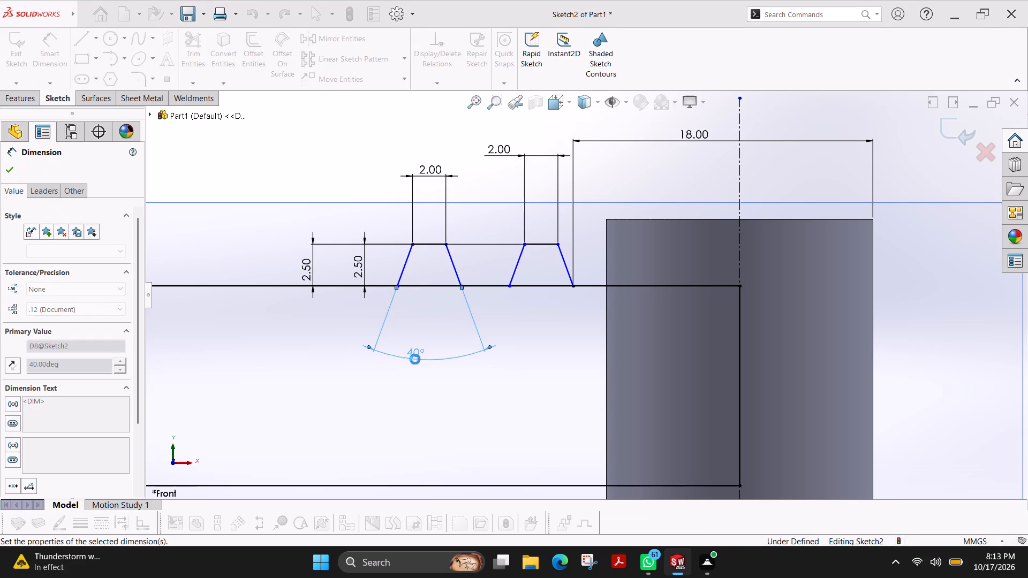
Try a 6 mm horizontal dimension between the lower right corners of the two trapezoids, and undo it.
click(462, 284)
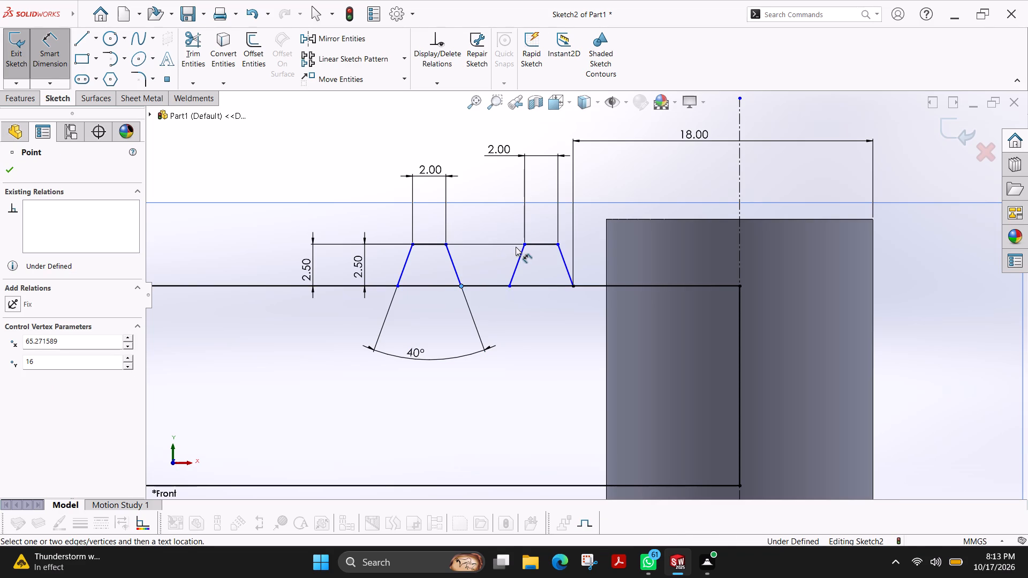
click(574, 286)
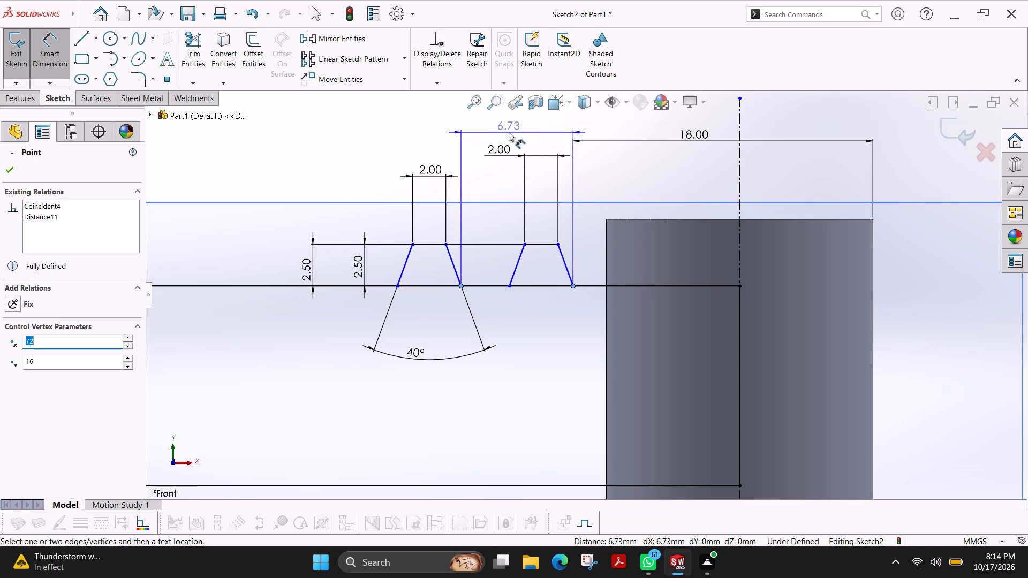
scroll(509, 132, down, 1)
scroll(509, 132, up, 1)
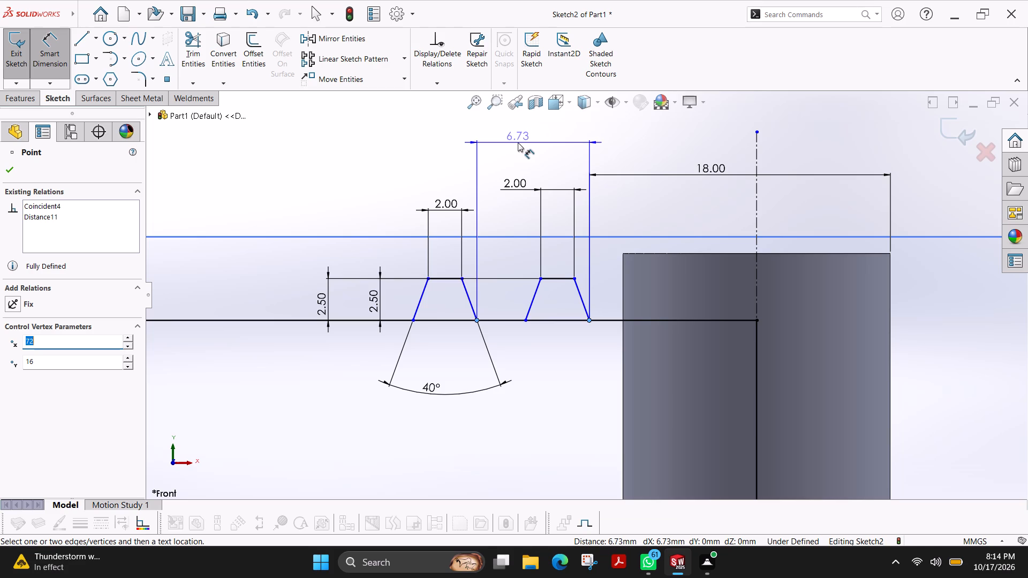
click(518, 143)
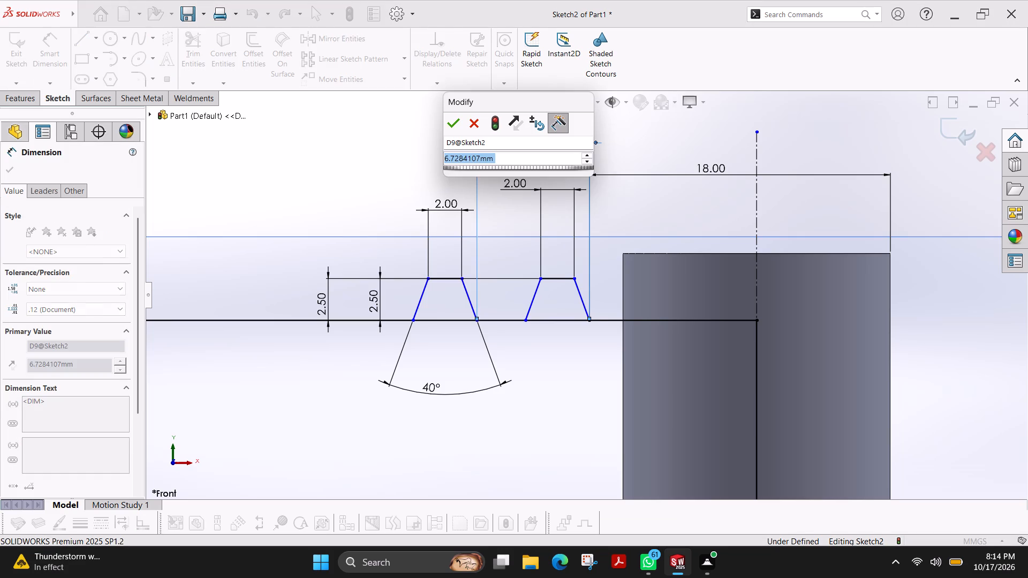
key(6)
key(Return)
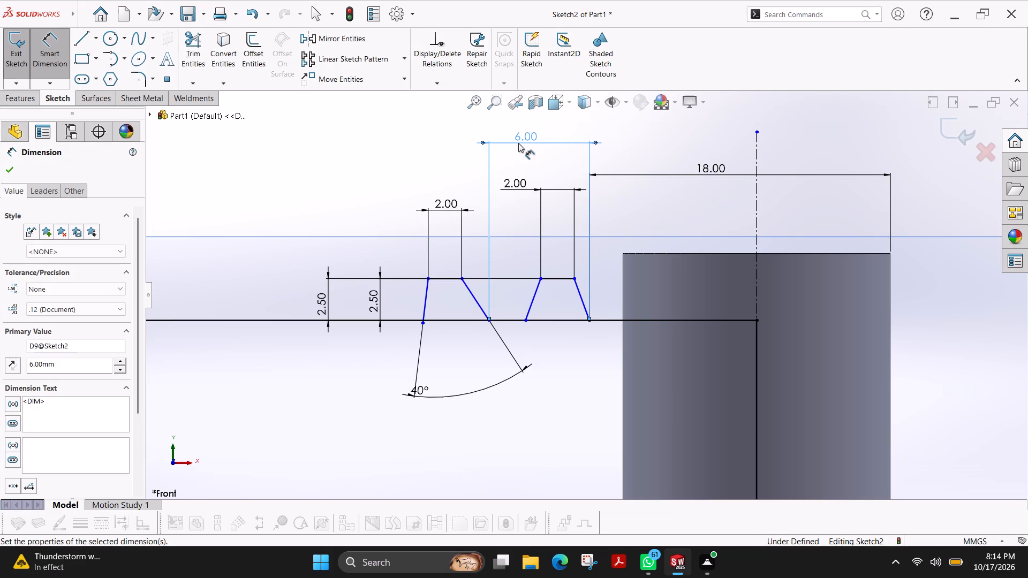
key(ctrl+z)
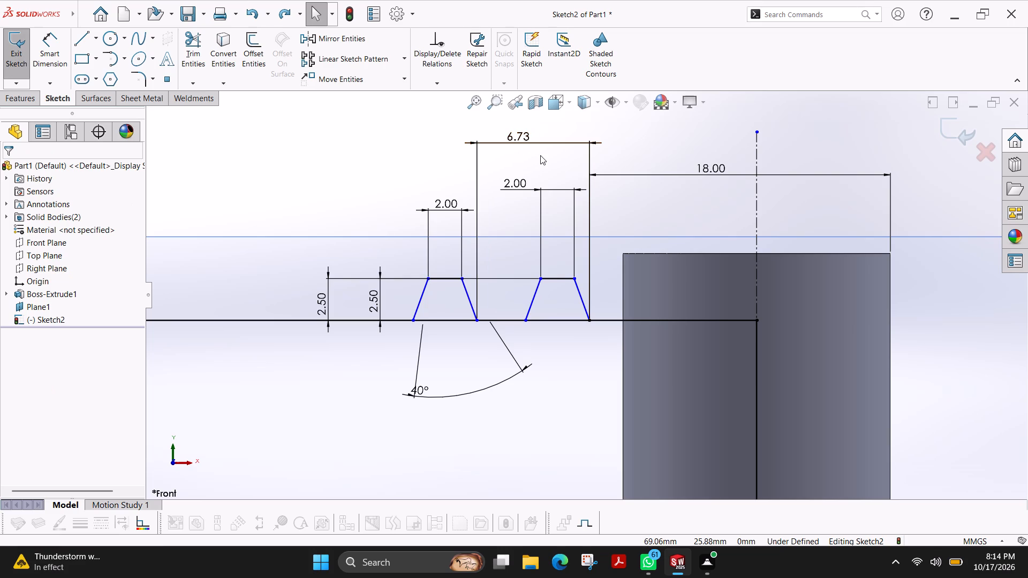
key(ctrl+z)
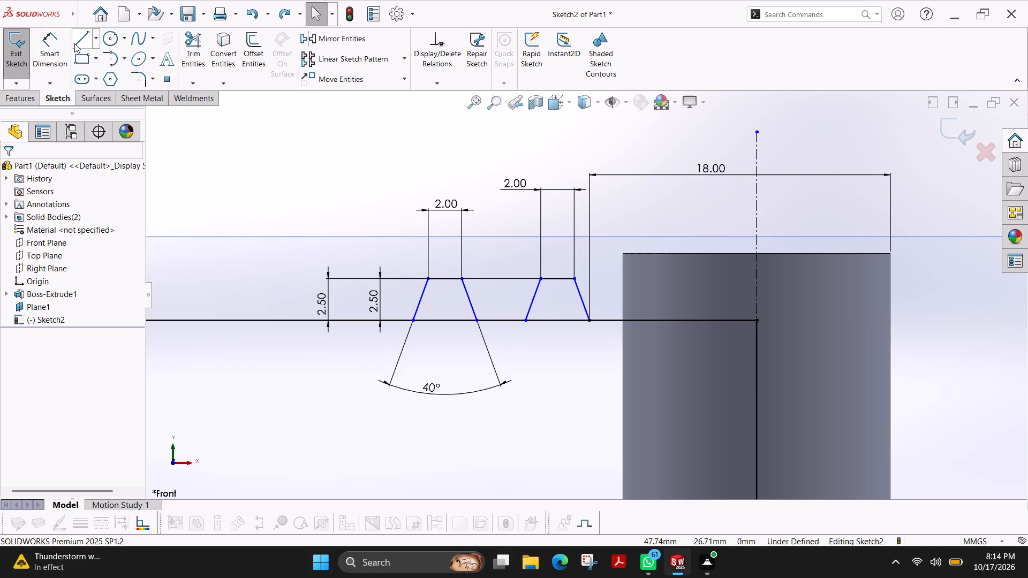
Draw a vertical line about 4 mm long down from the midpoint of the copied trapezoid's top edge.
click(79, 42)
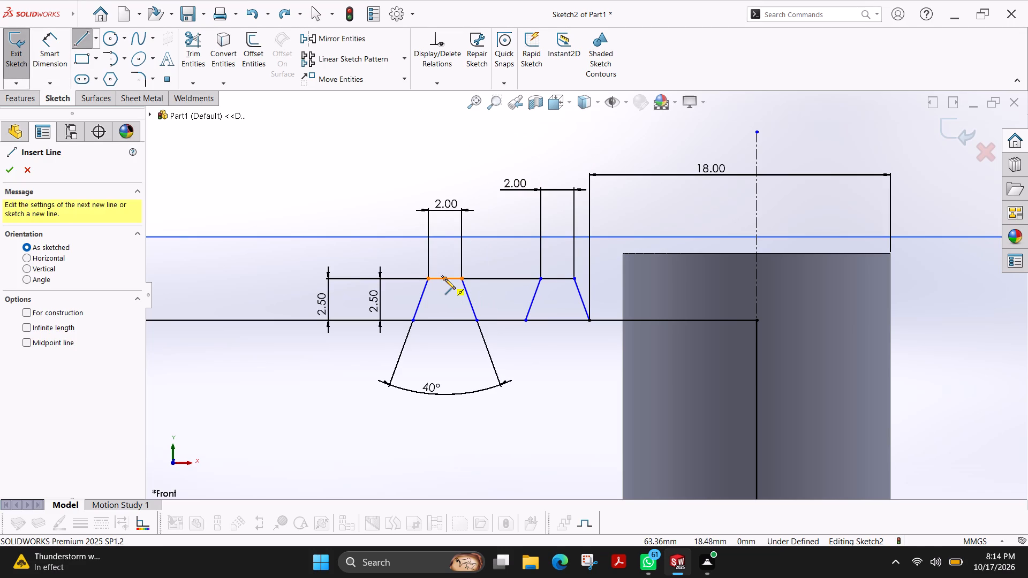
click(445, 279)
click(445, 346)
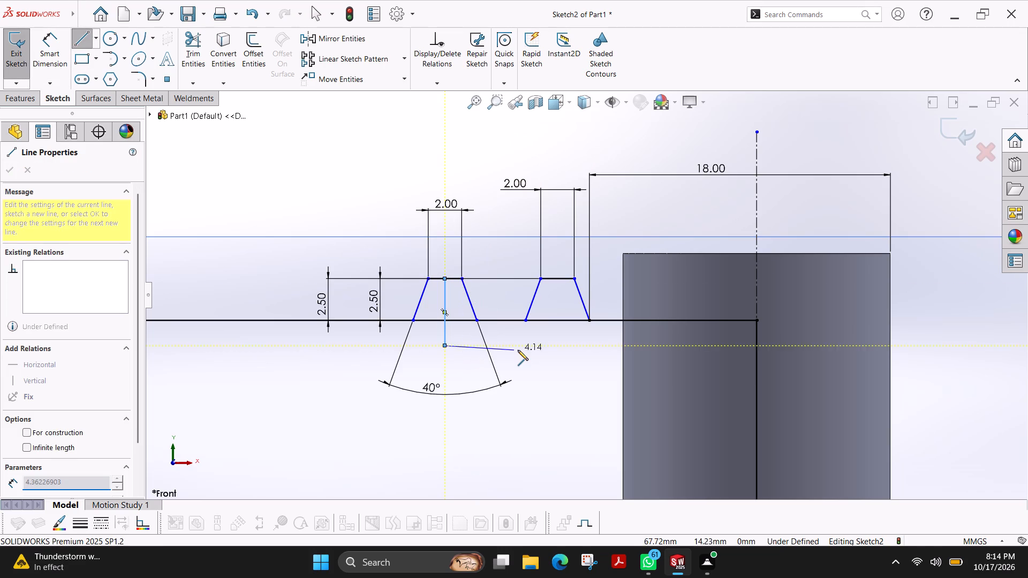
key(Escape)
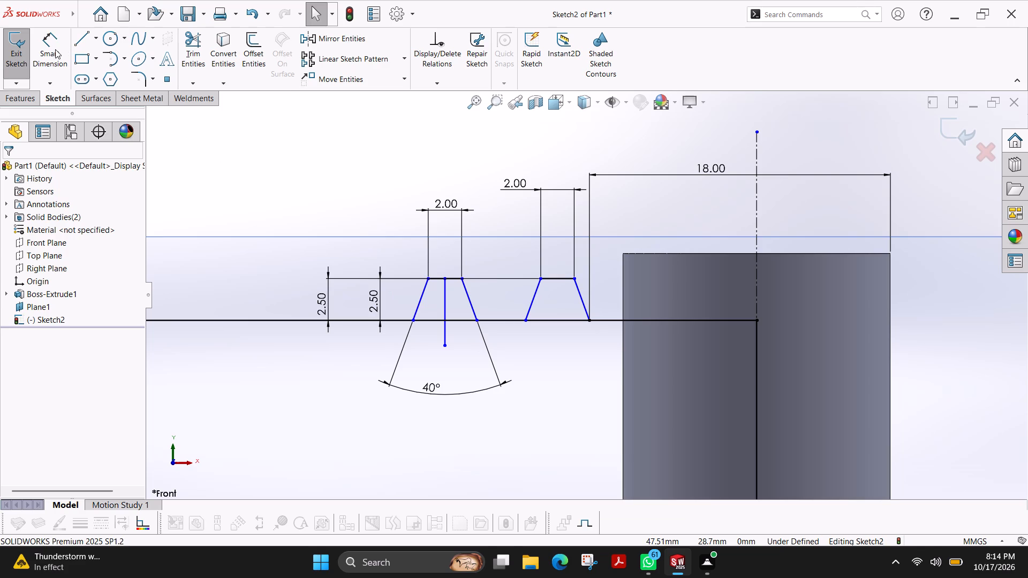
Dimension the angle between the copied trapezoid's right slanted side and its vertical middle line as 20°.
click(55, 49)
click(469, 299)
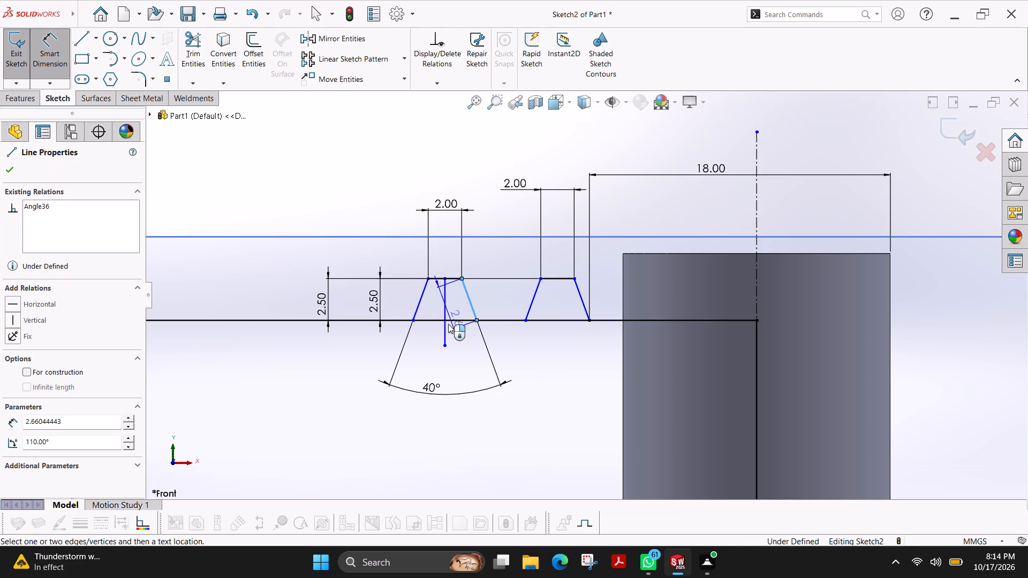
click(444, 326)
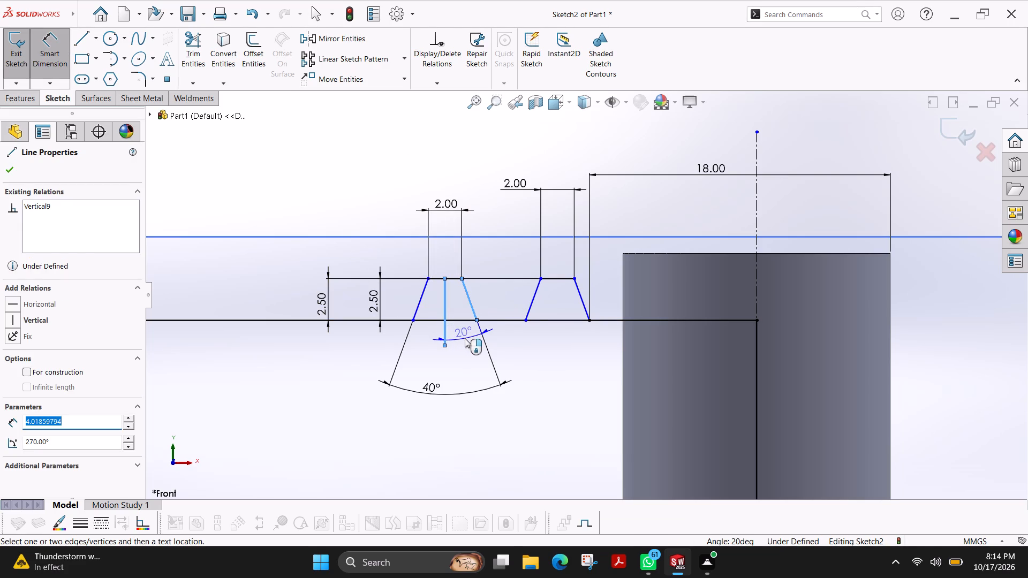
click(465, 338)
key(Return)
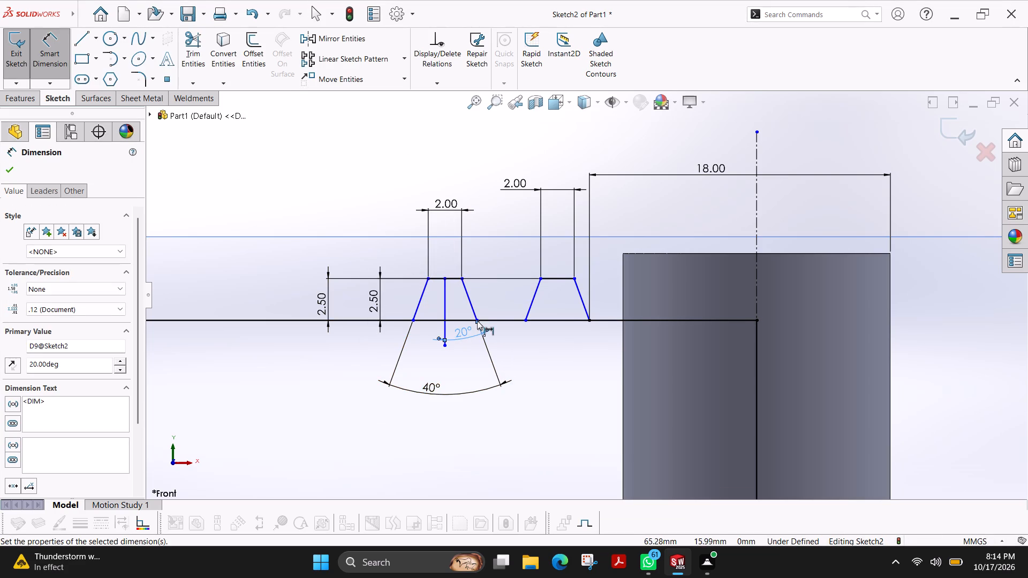
Dimension the horizontal distance between the lower right corners of the two trapezoids as 6 mm, placing the text above them.
click(589, 318)
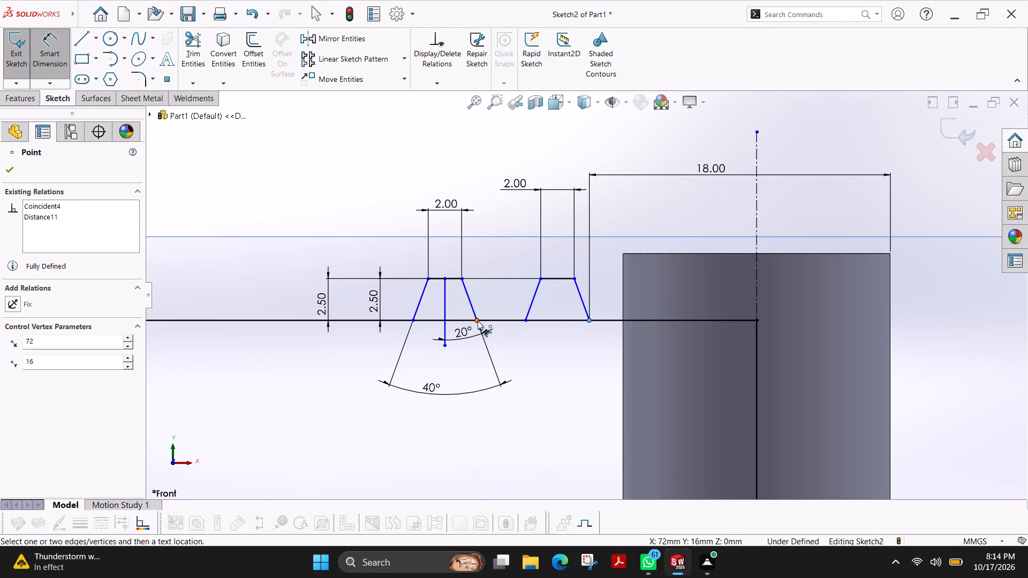
click(477, 321)
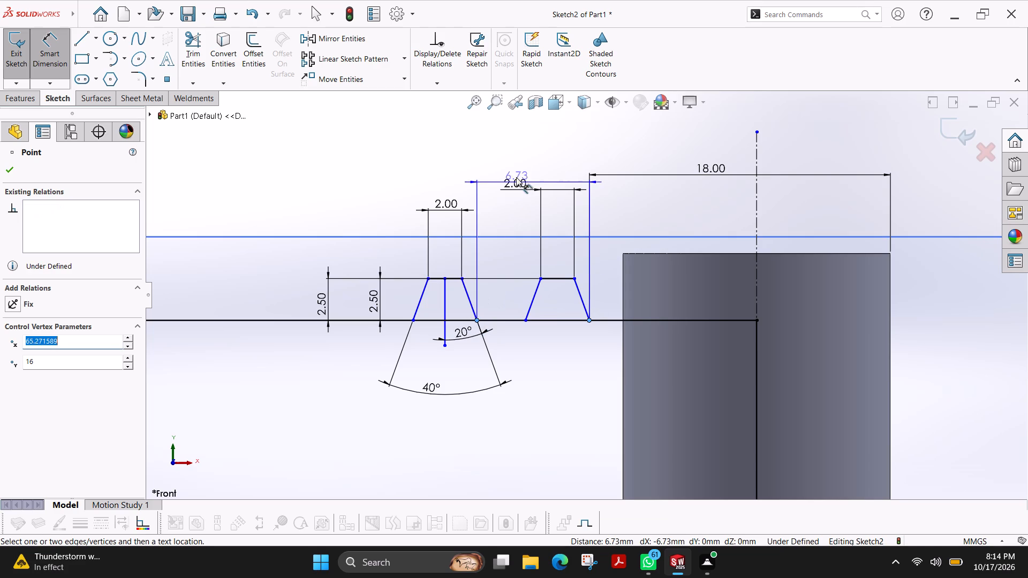
click(515, 151)
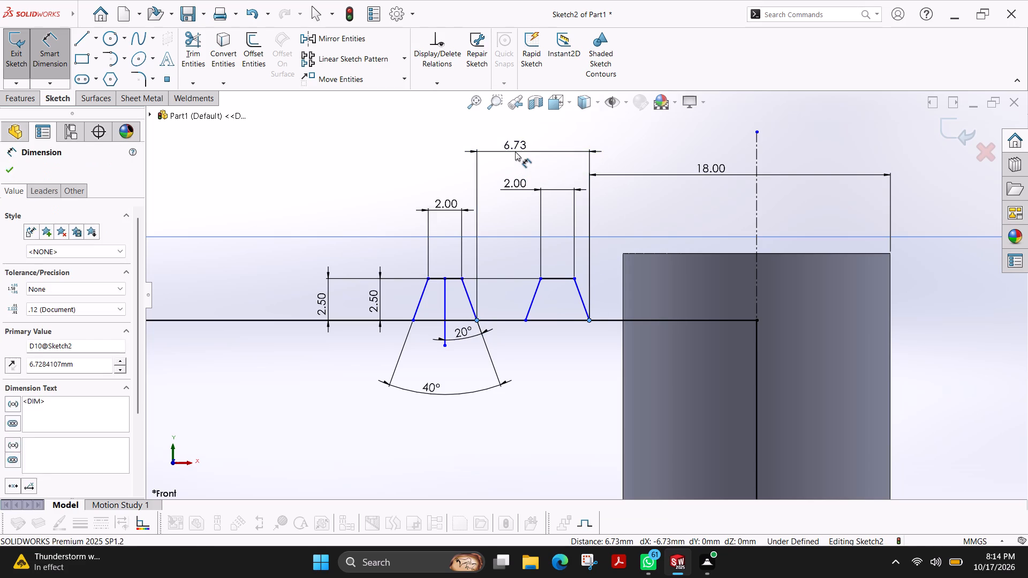
key(6)
key(Return)
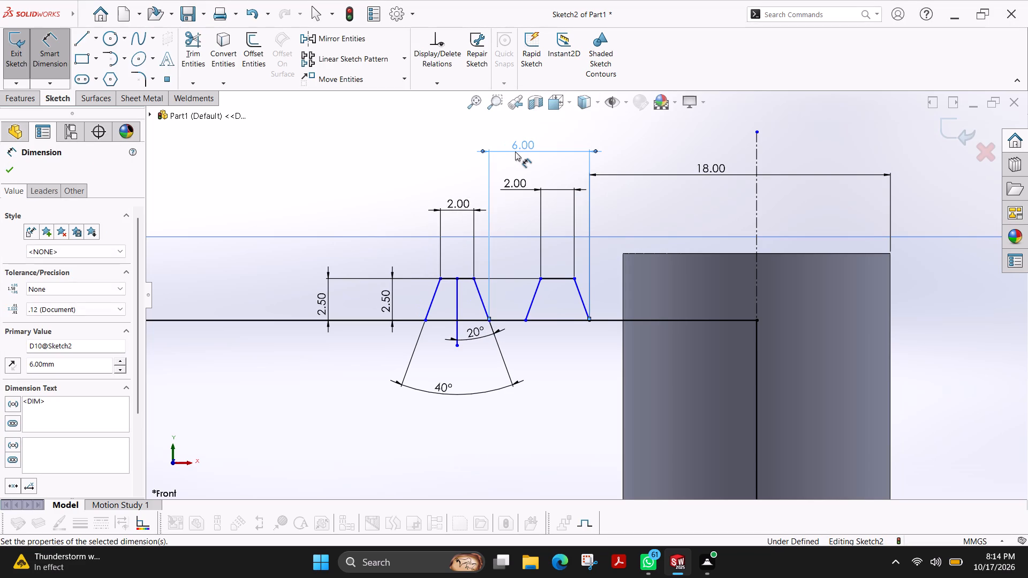
click(10, 168)
Draw a vertical line about 3.6 mm long down from the midpoint of the original trapezoid's top edge.
click(81, 44)
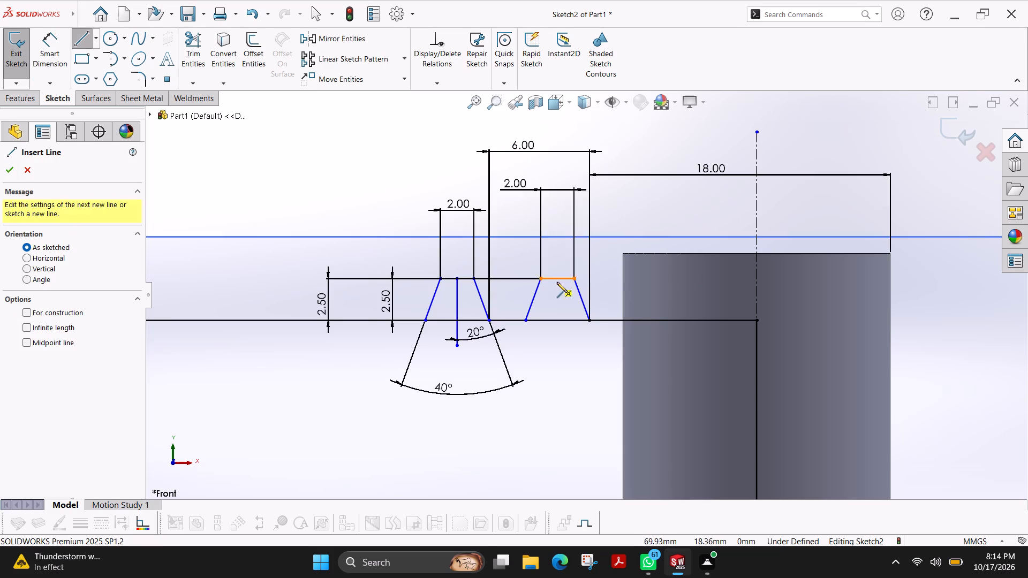
click(556, 279)
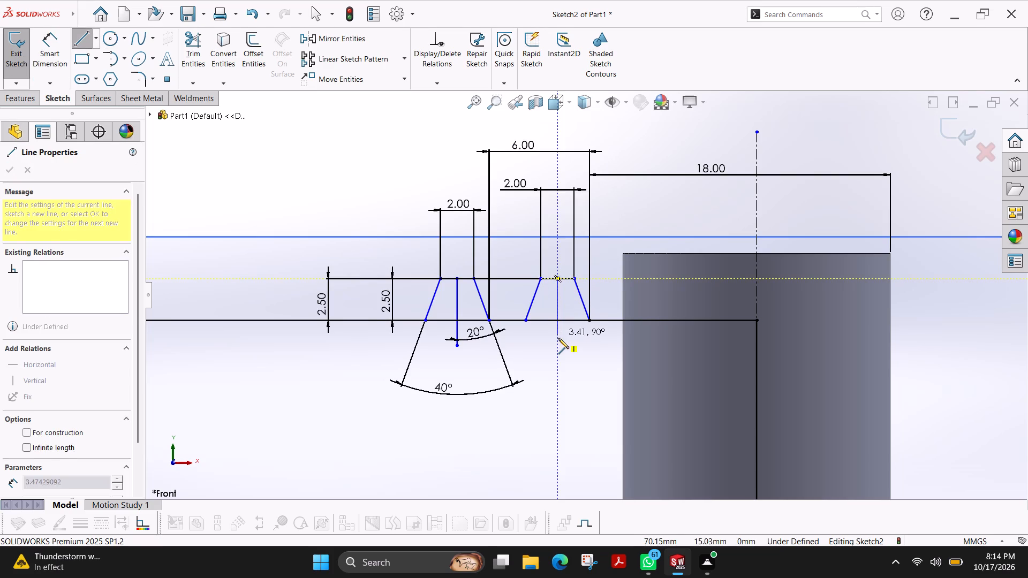
click(558, 338)
key(Escape)
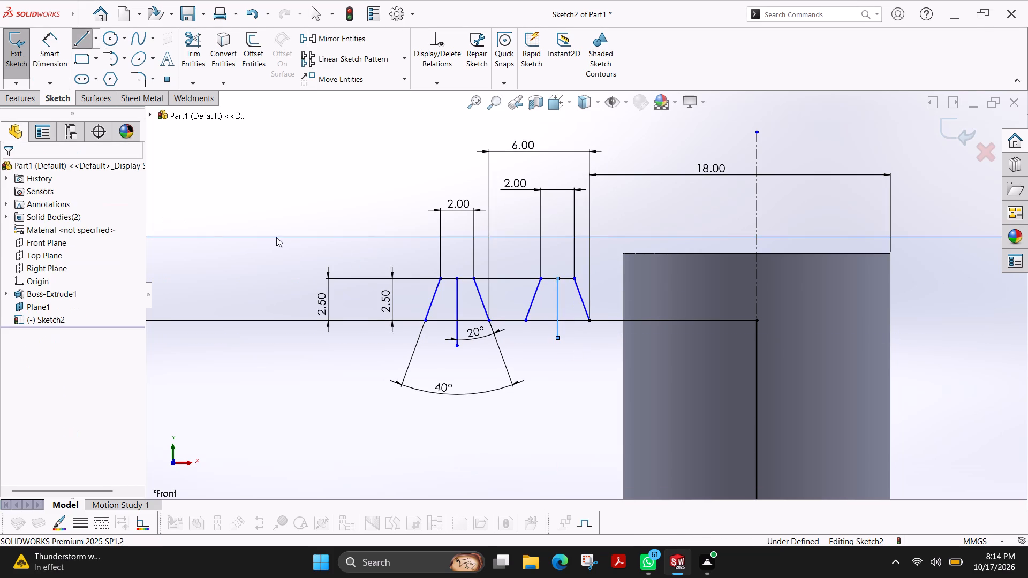
Dimension the angle between the original trapezoid's right slanted side and its vertical middle line as 20°.
click(54, 50)
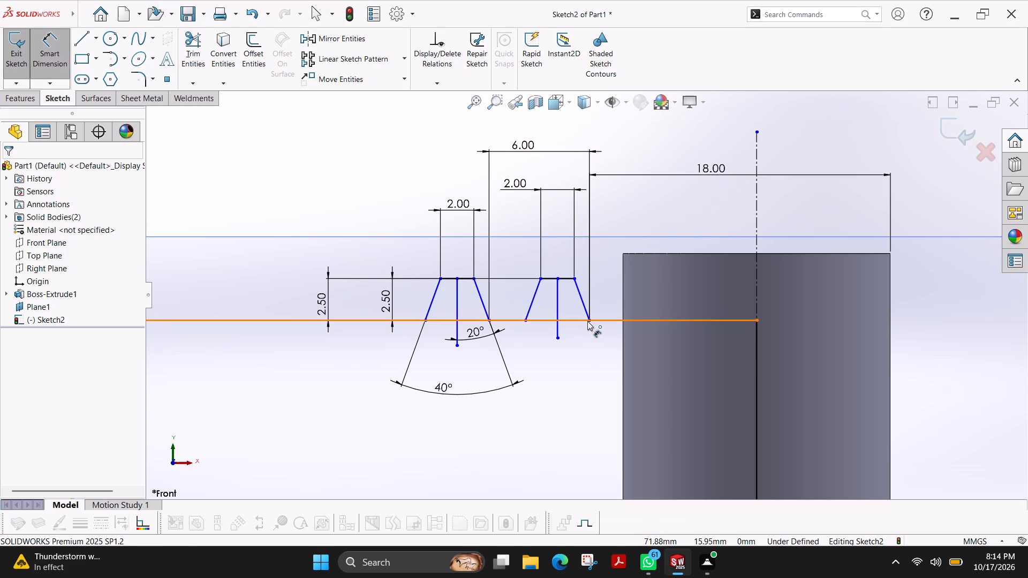
click(584, 307)
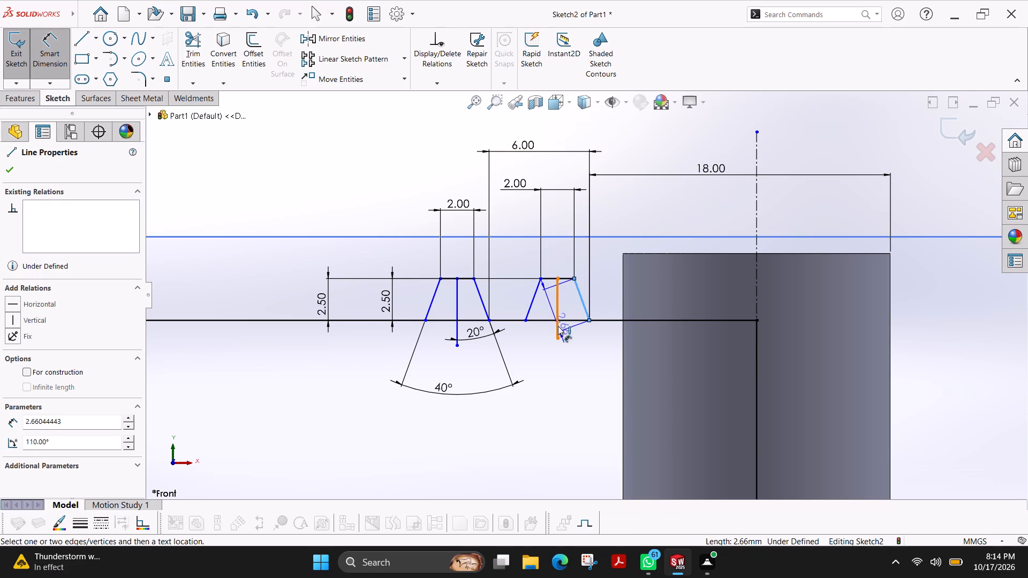
click(558, 326)
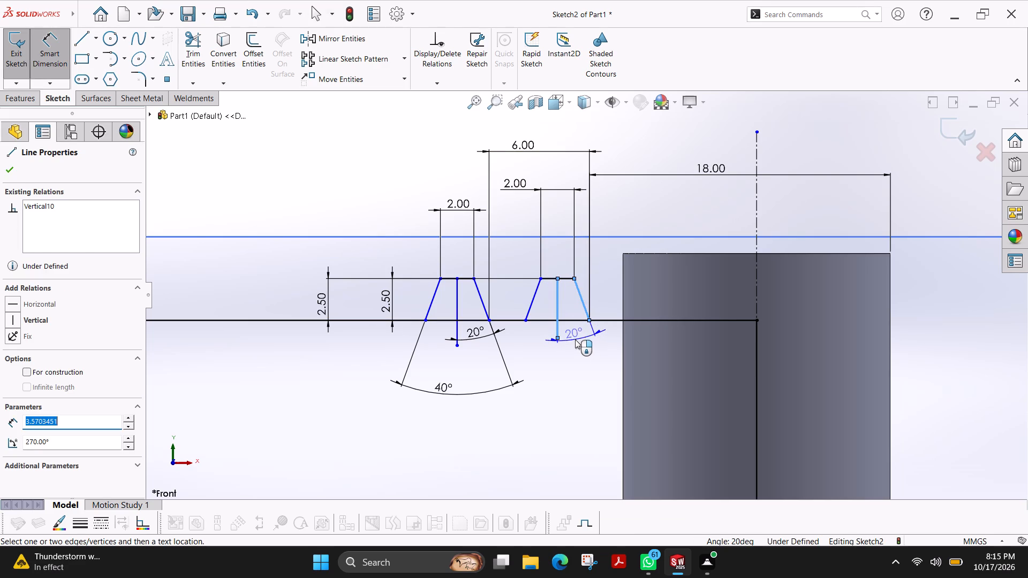
click(575, 339)
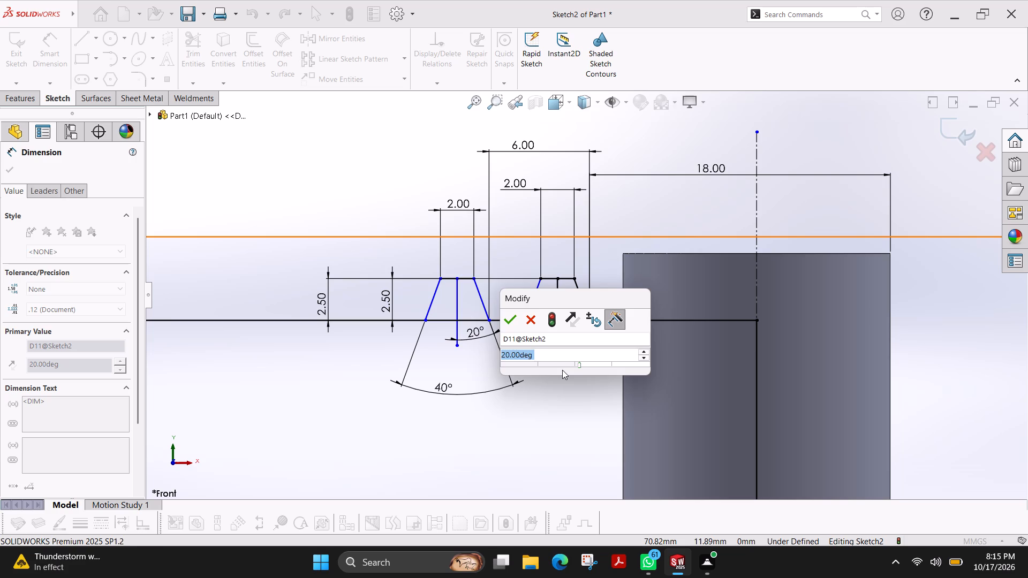
key(Return)
Dimension the angle between the original trapezoid's two slanted sides as 40°, placing the text below the rectangle's upper edge.
click(533, 304)
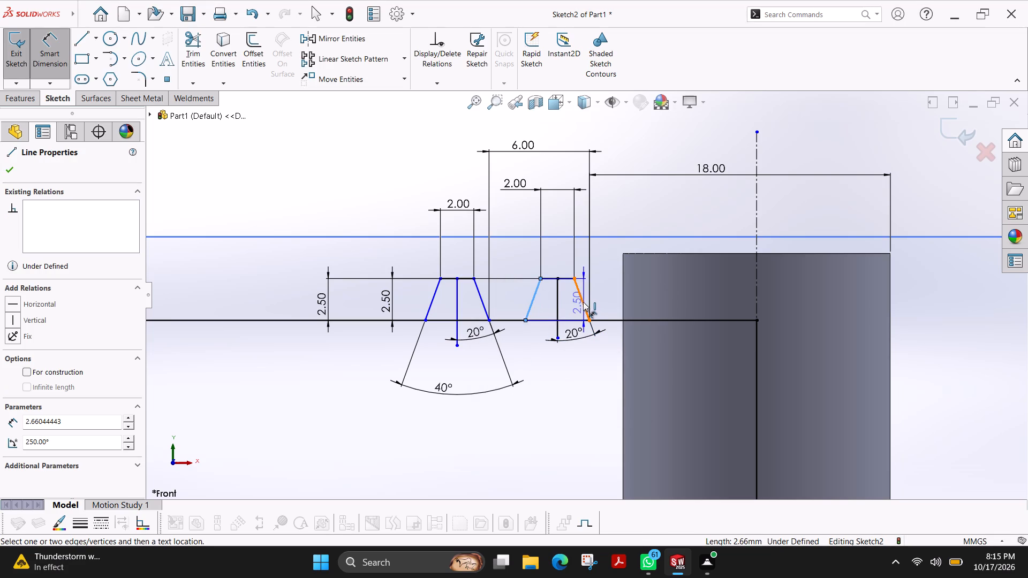
click(583, 302)
click(584, 372)
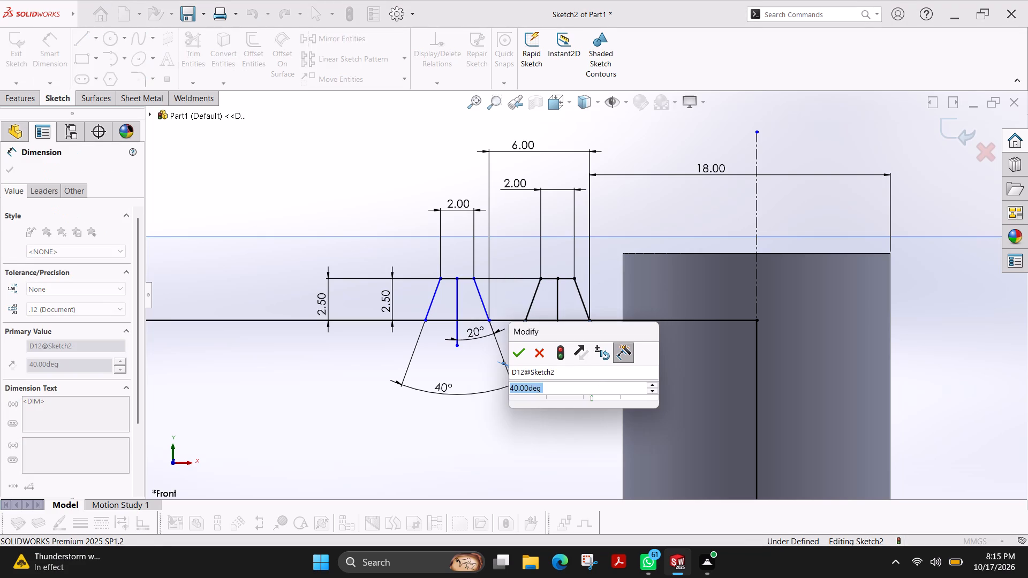
key(Return)
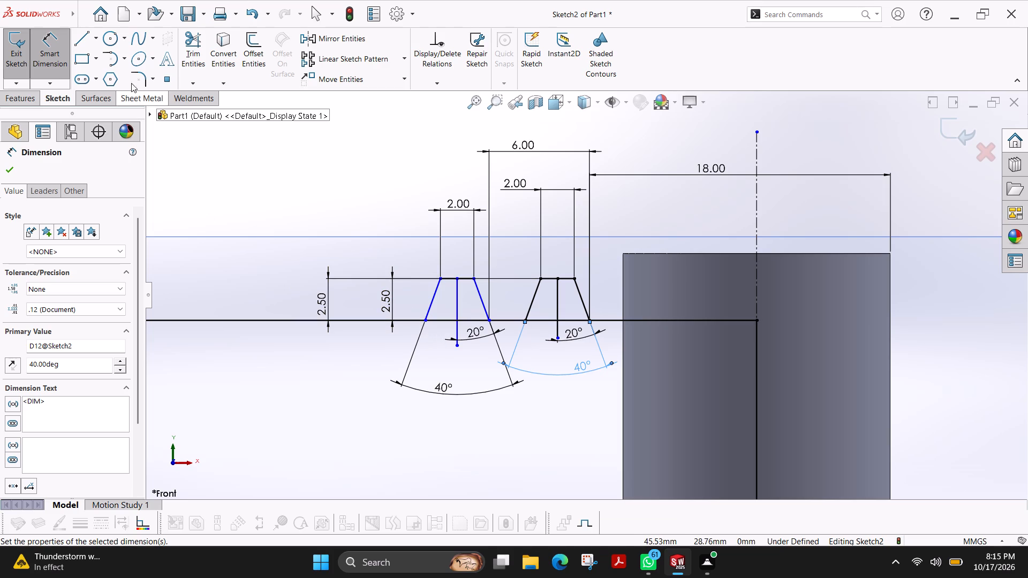
click(196, 39)
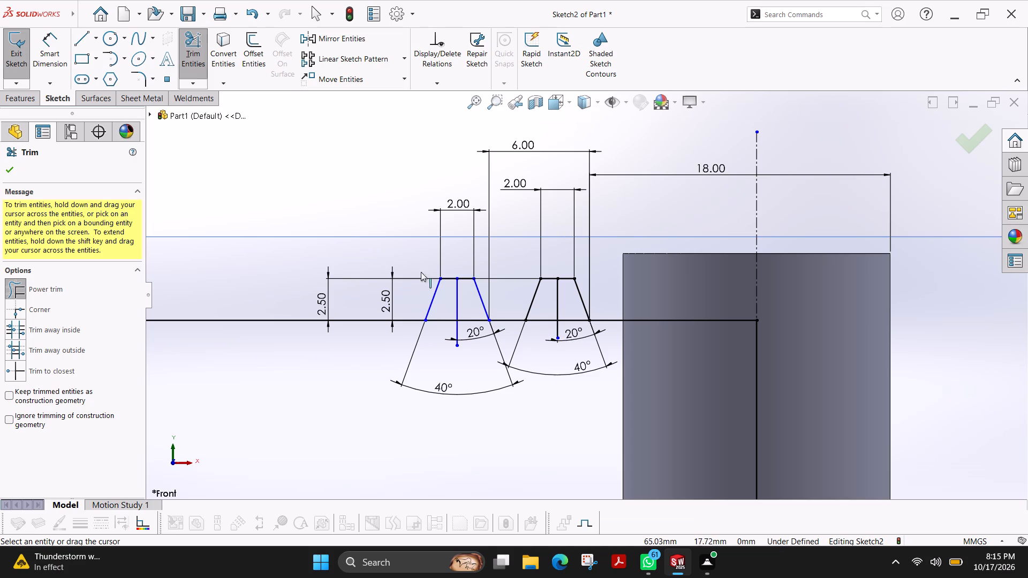
click(14, 168)
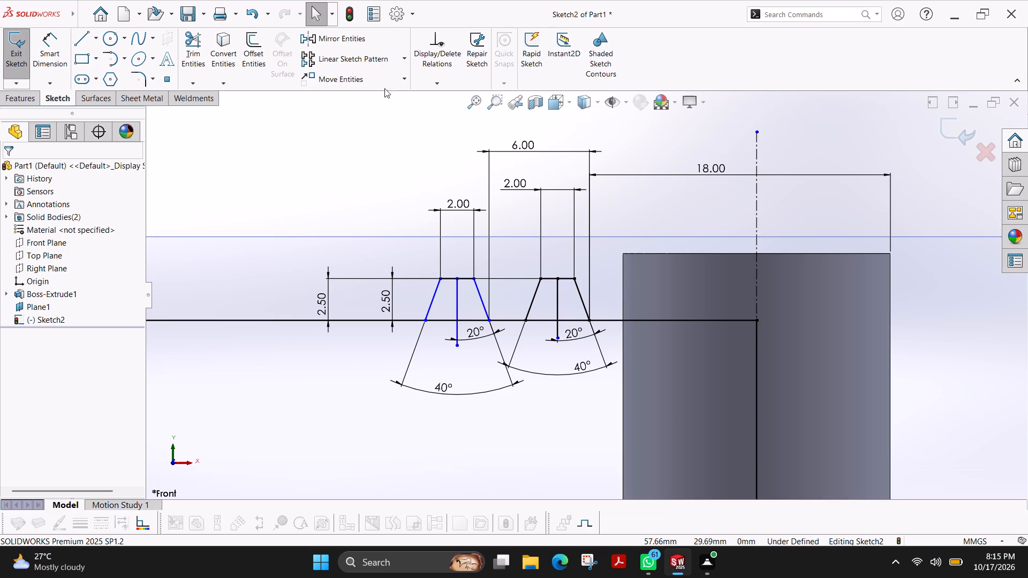
Set up a linear sketch pattern of the original trapezoid's top edge and two slanted sides along the reversed X-axis with 6 mm spacing.
click(367, 57)
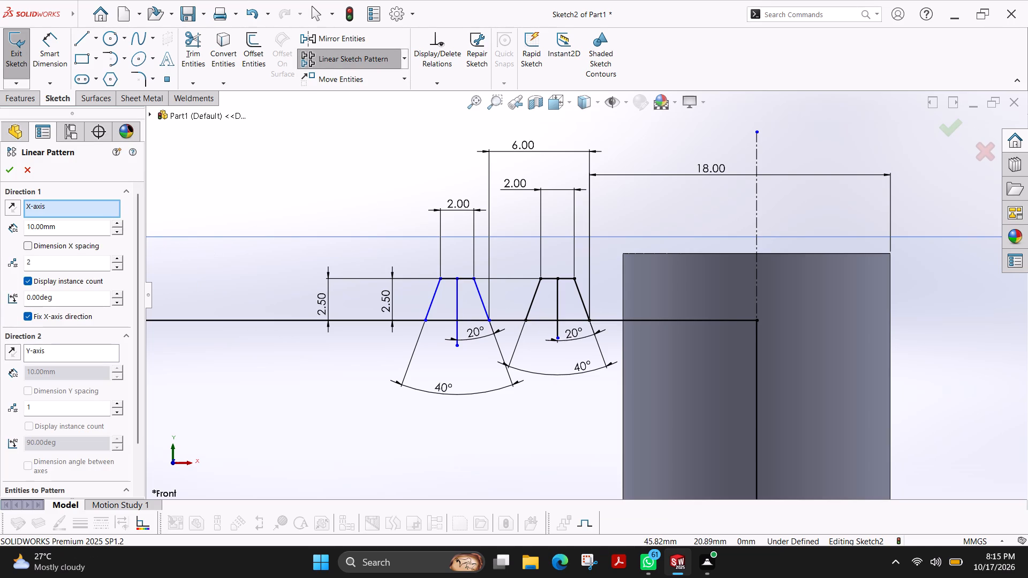
click(16, 207)
click(16, 207)
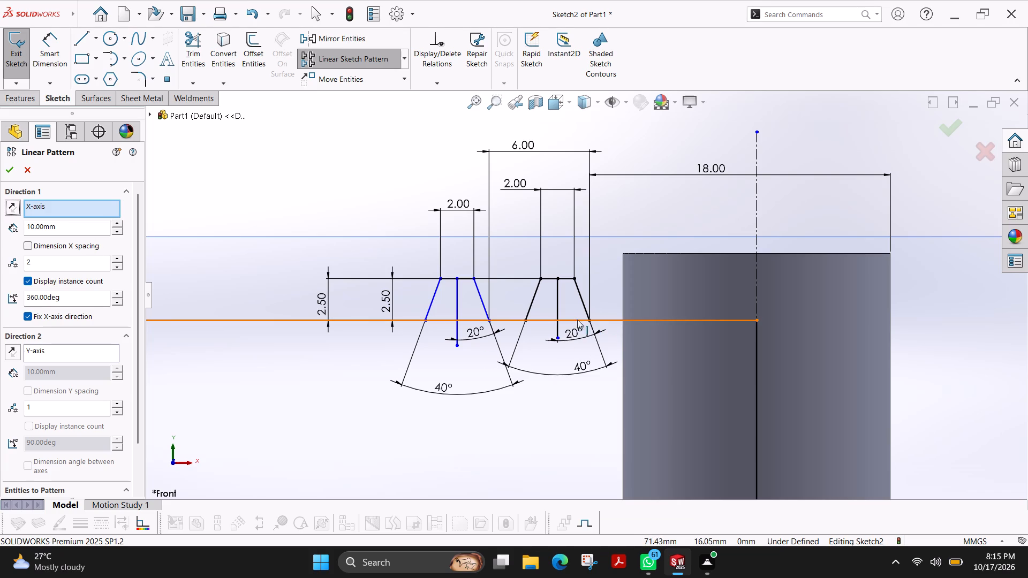
scroll(134, 365, down, 3)
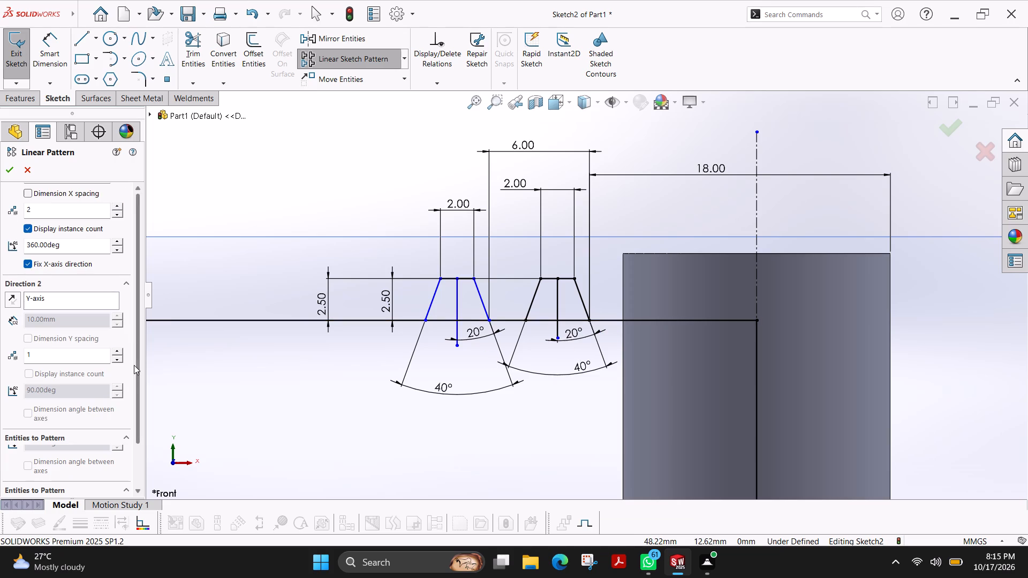
click(69, 459)
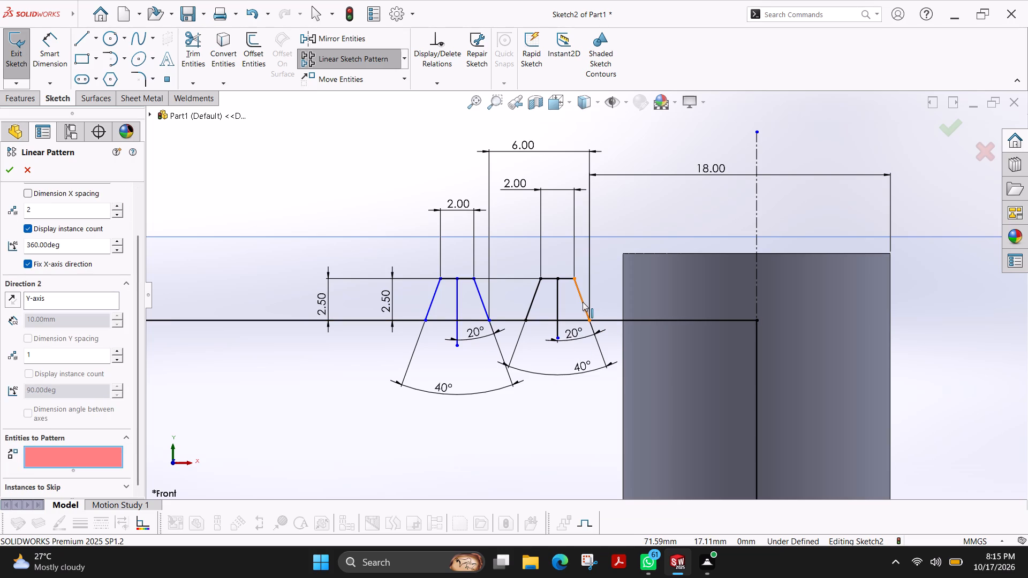
click(583, 302)
click(546, 277)
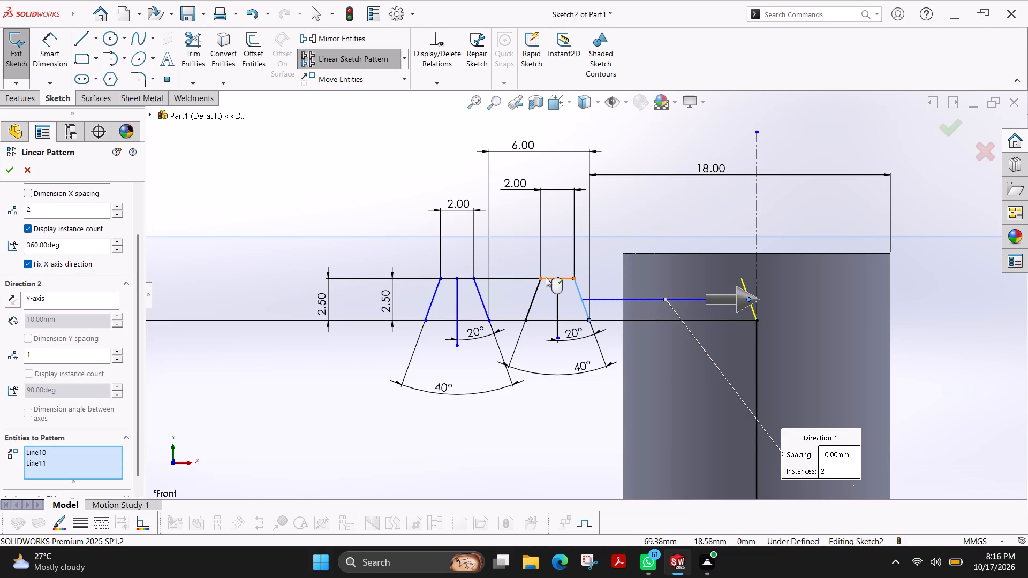
click(533, 301)
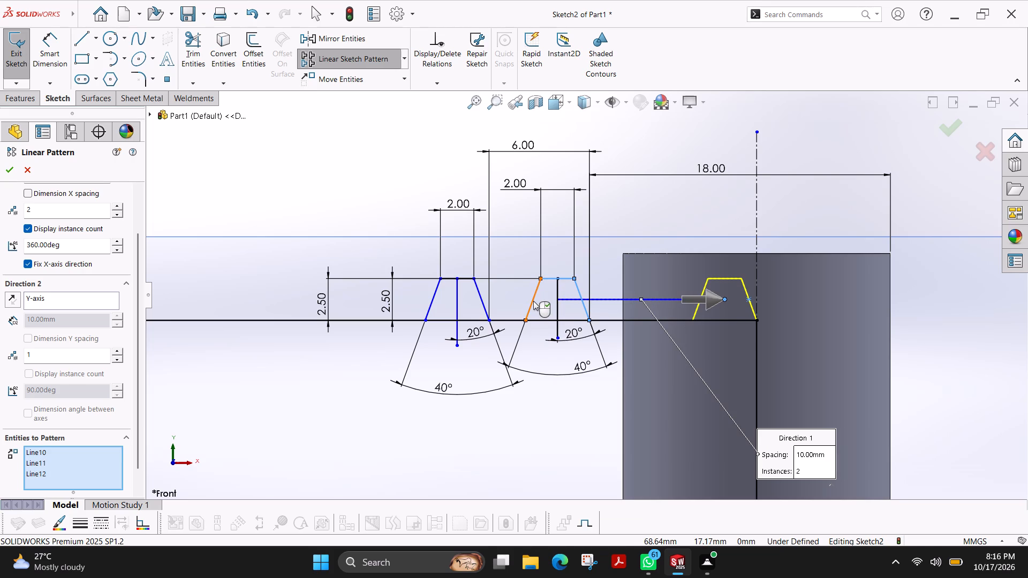
scroll(54, 208, up, 1)
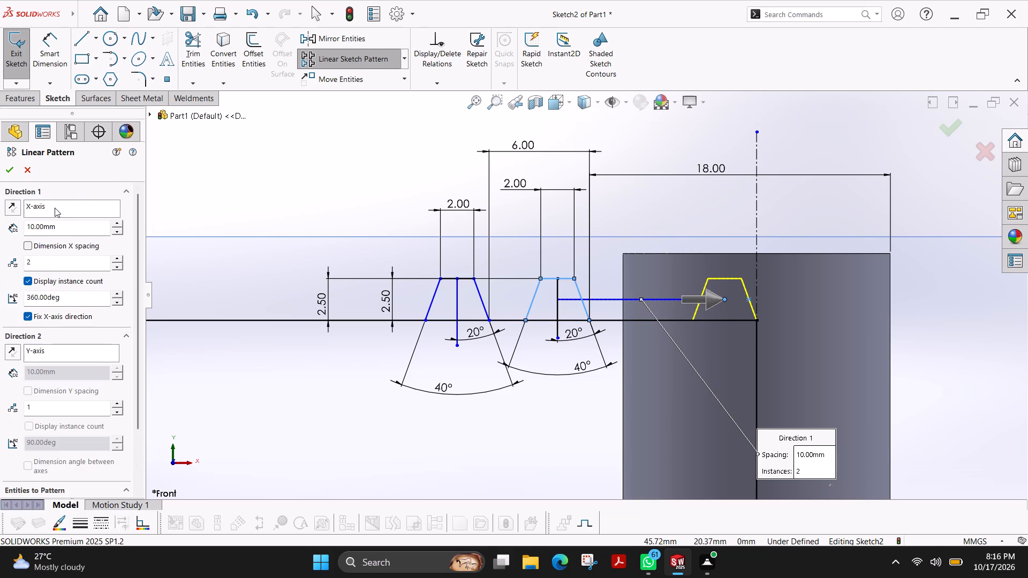
click(18, 211)
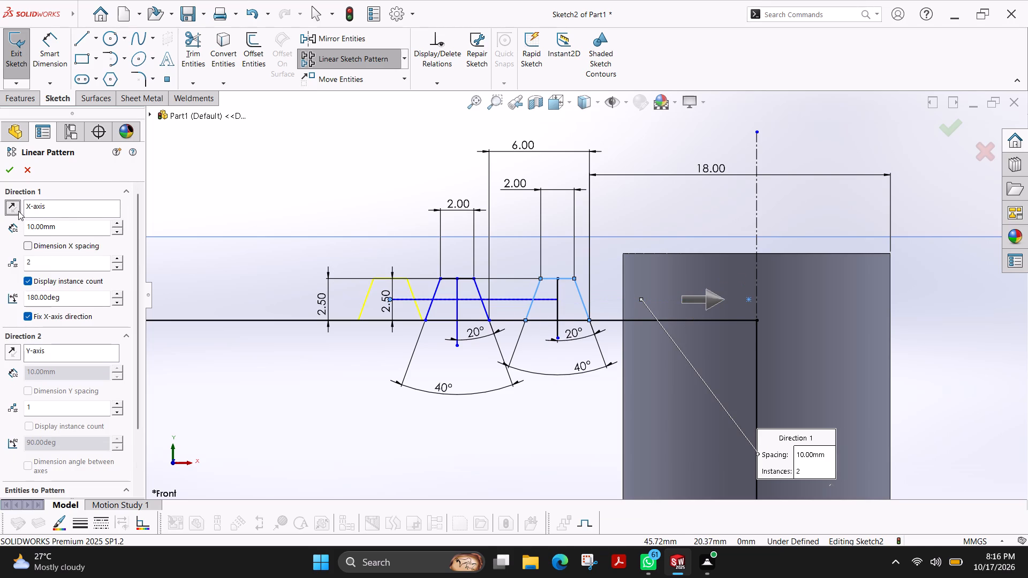
click(118, 229)
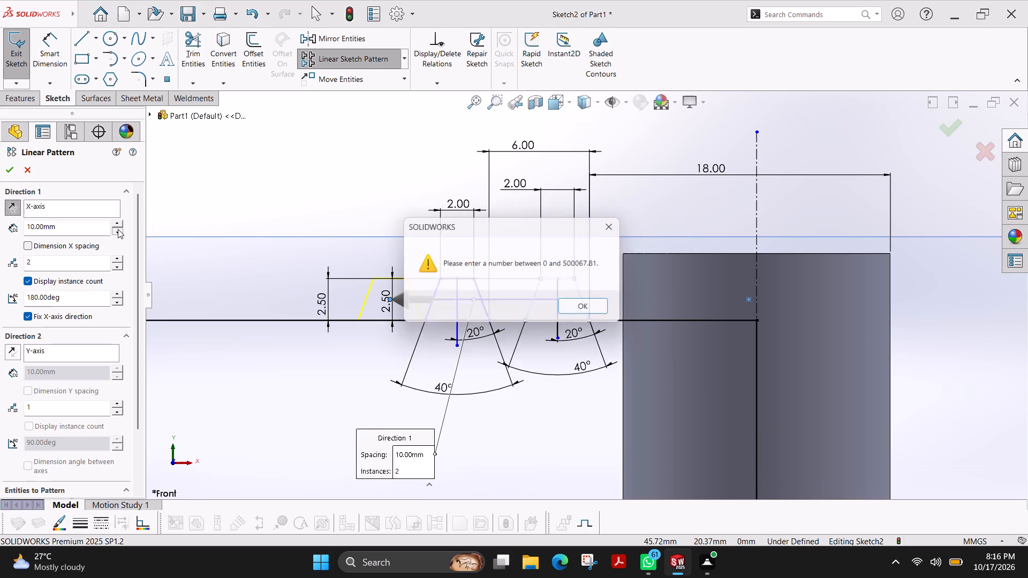
click(612, 229)
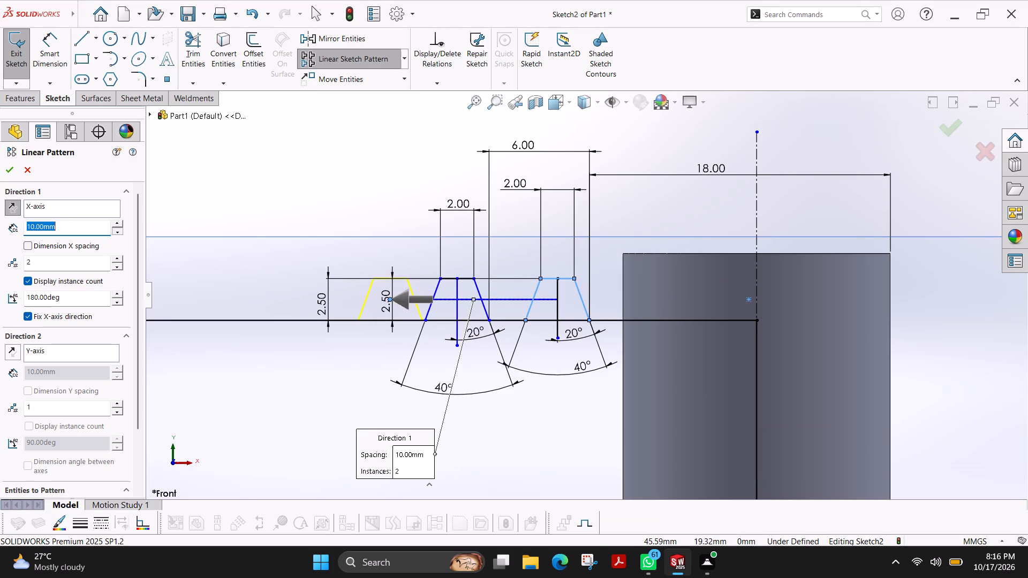
key(6)
key(Return)
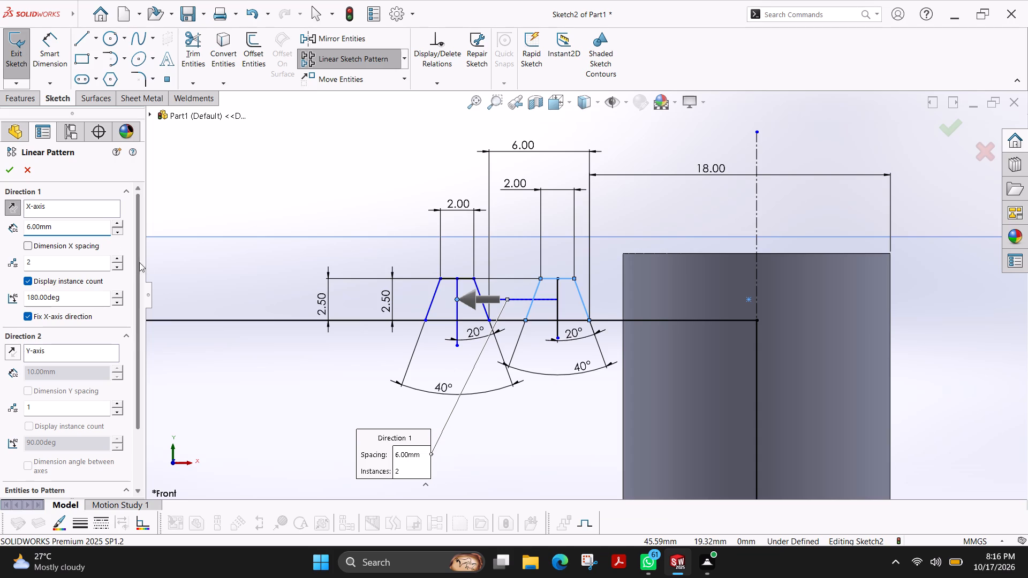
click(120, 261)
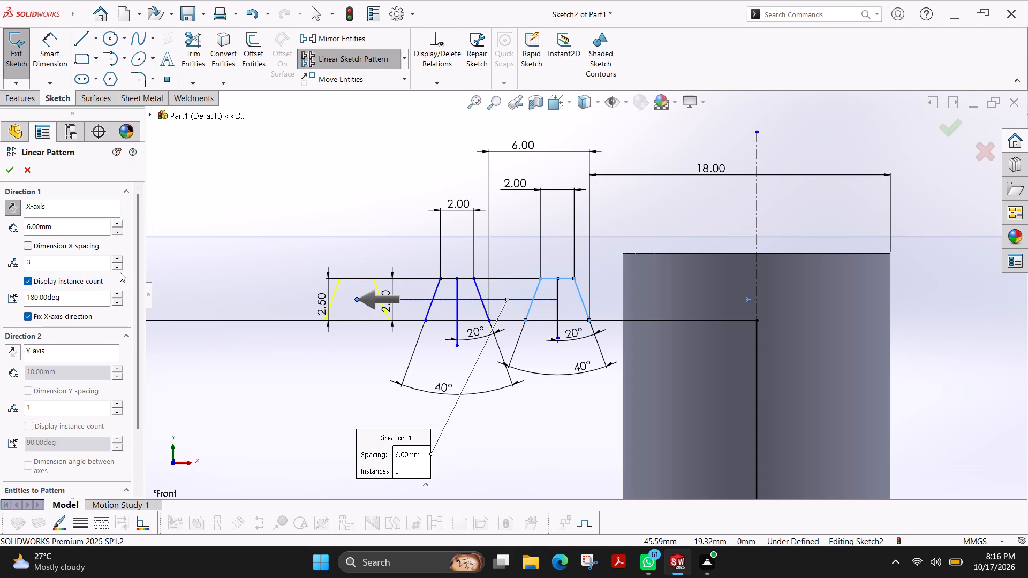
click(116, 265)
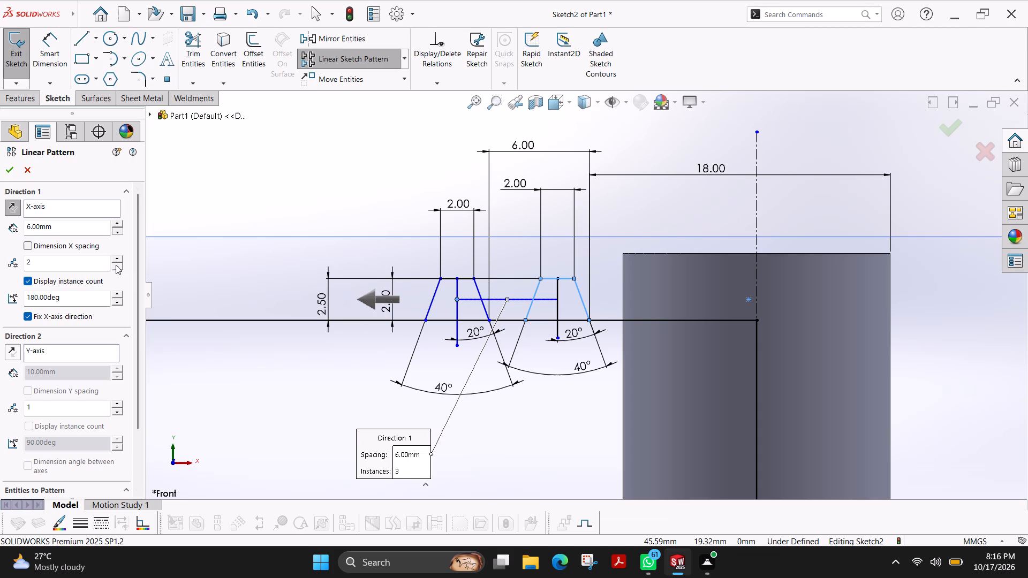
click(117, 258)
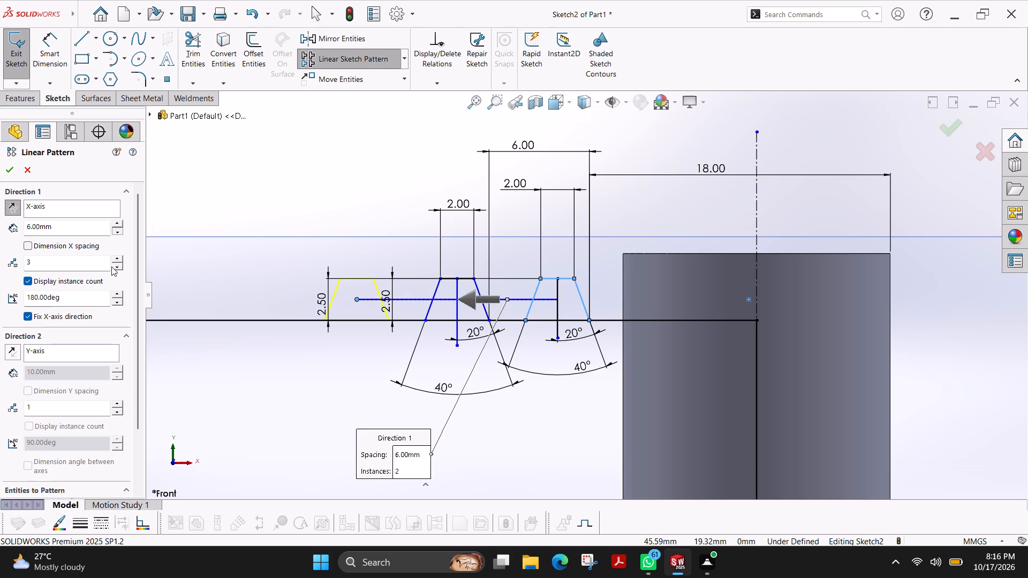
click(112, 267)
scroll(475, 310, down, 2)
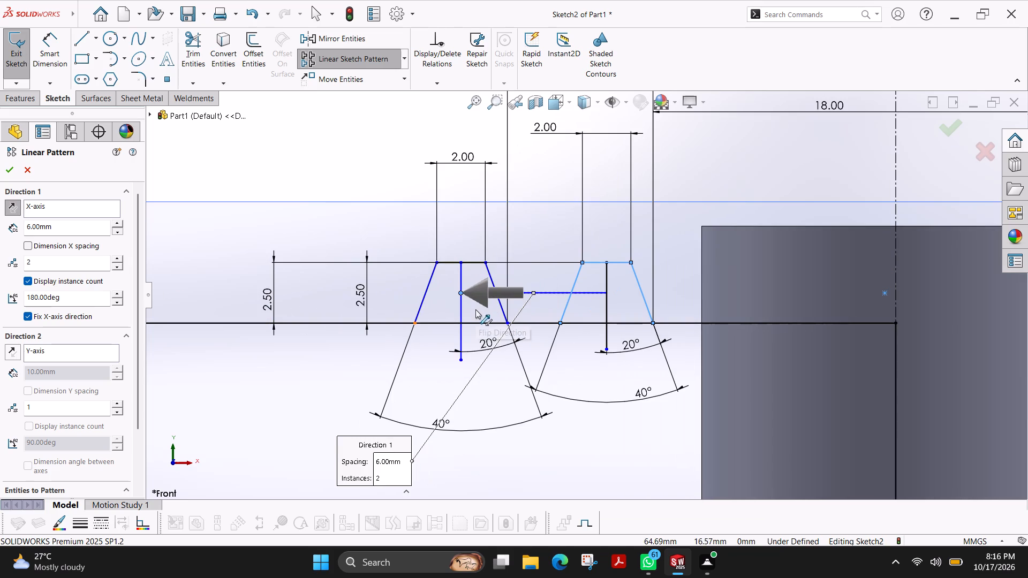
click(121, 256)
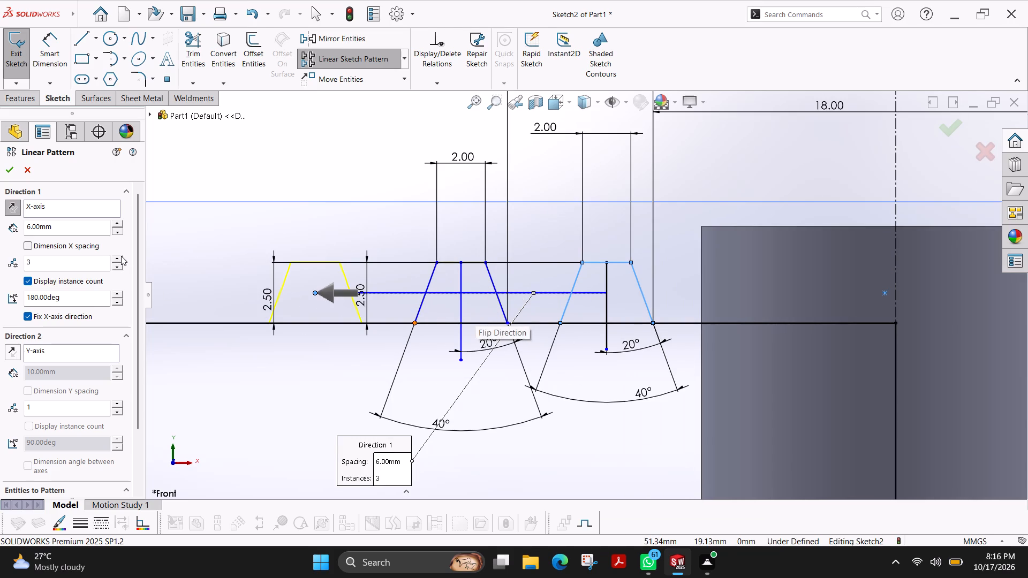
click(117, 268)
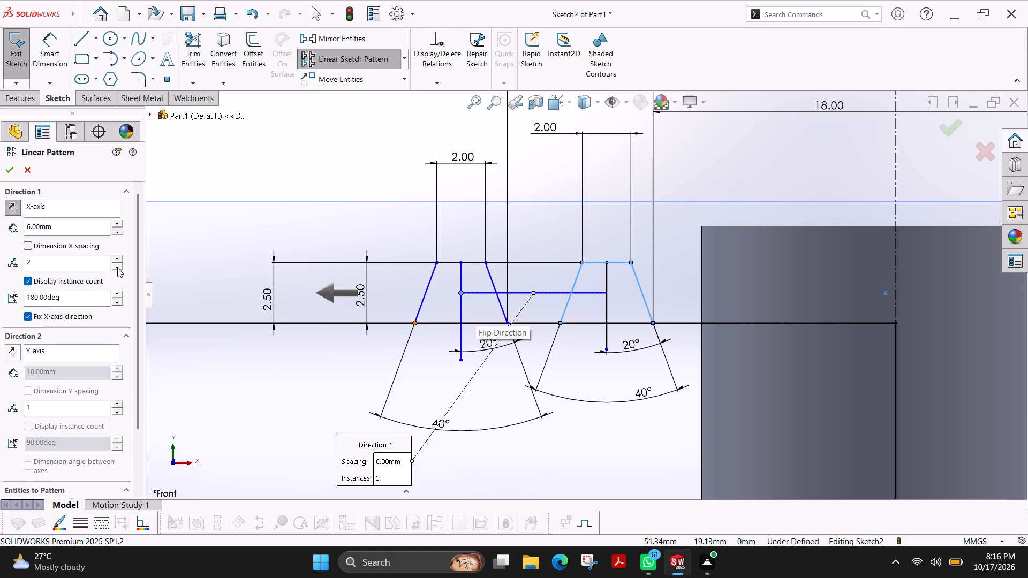
Raise the instance count of the 6 mm trapezoid pattern to 24 along the rectangle's upper edge.
click(119, 256)
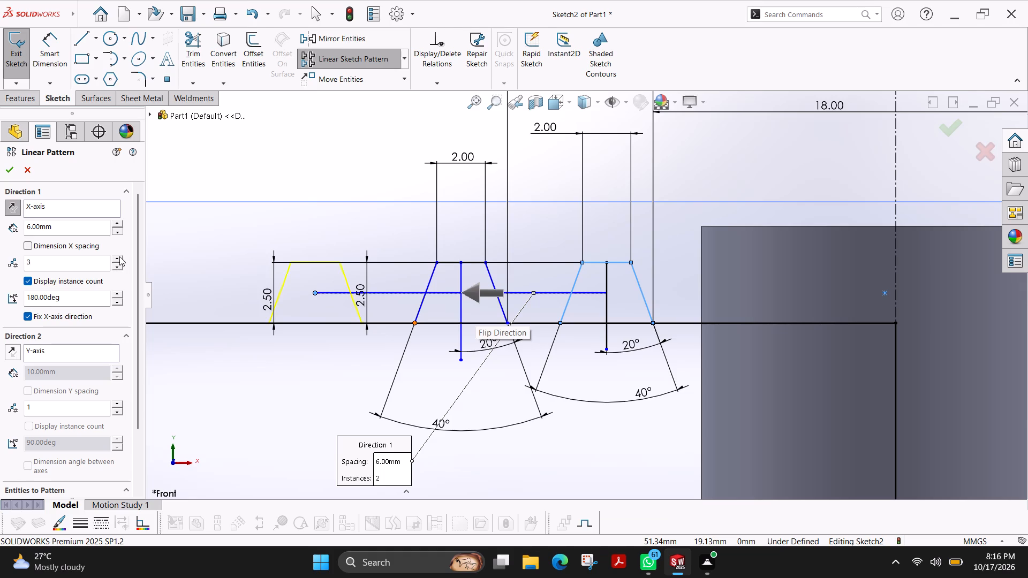
click(119, 256)
triple_click(119, 256)
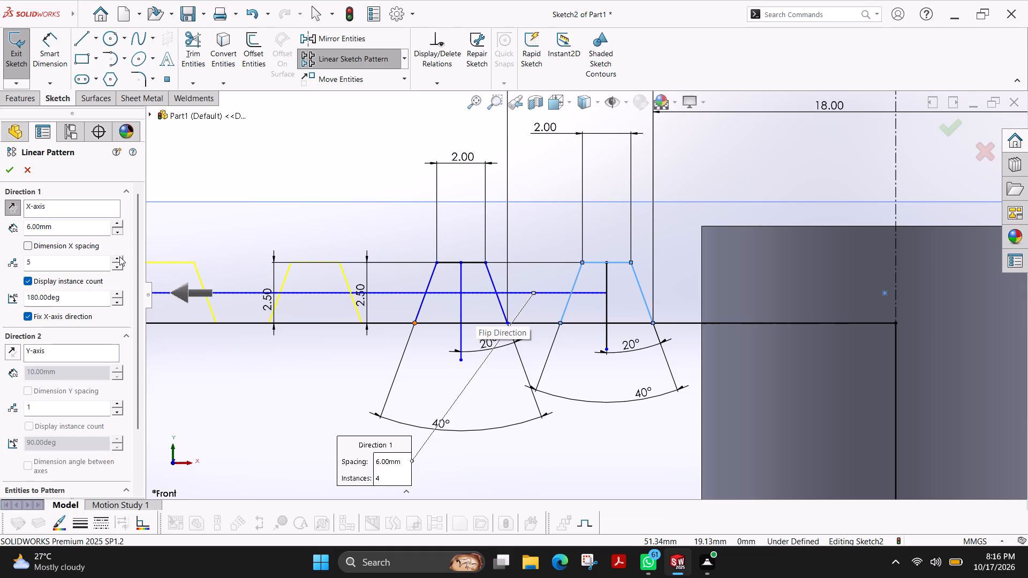
scroll(346, 270, down, 8)
scroll(346, 270, up, 13)
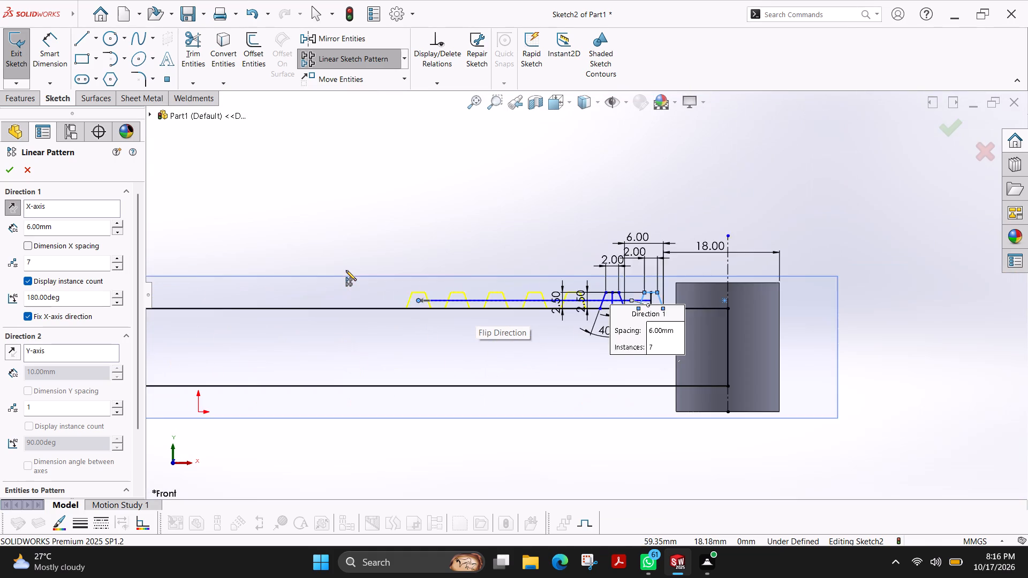
scroll(346, 270, up, 6)
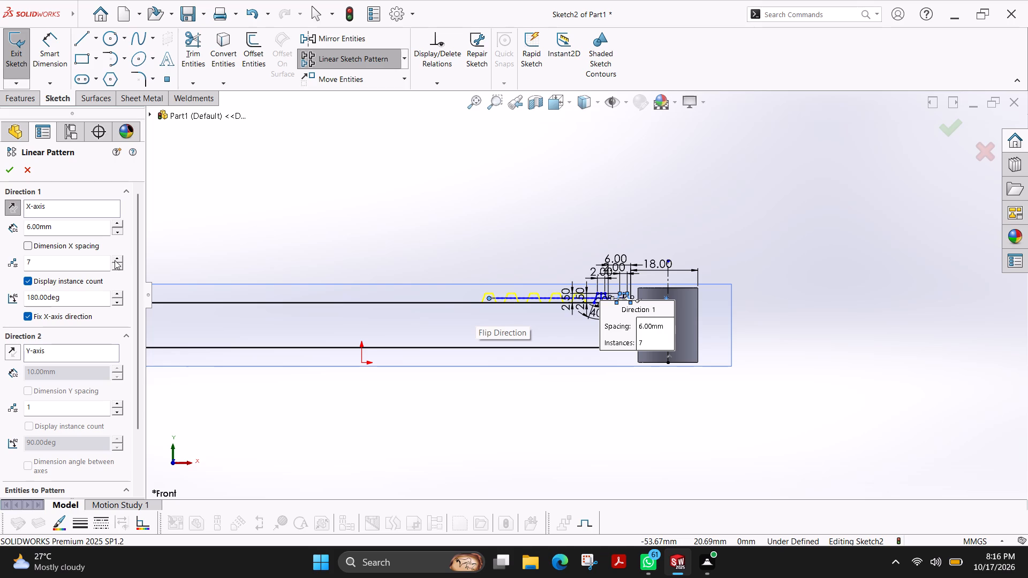
triple_click(115, 260)
triple_click(115, 260)
click(115, 260)
triple_click(115, 260)
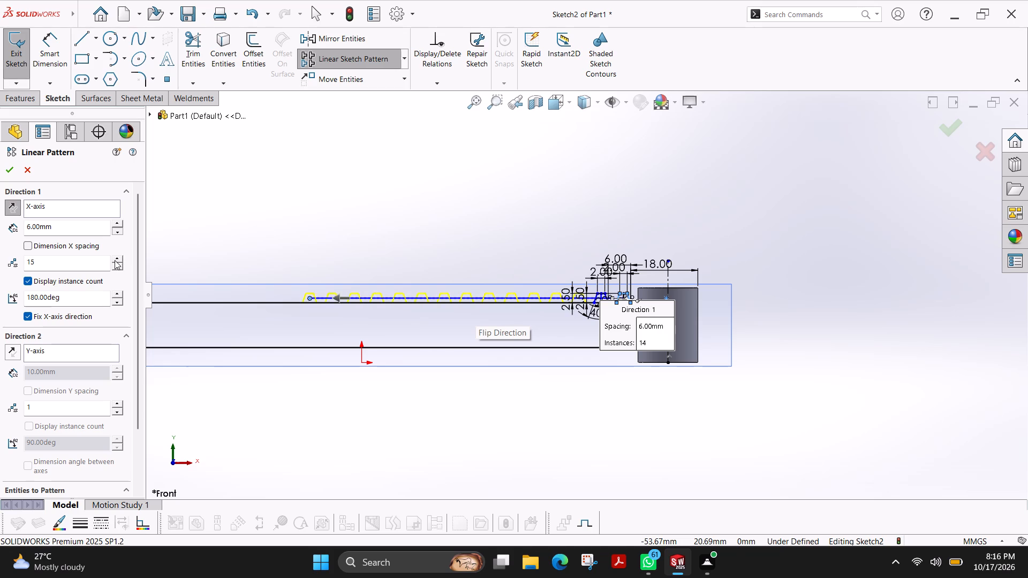
click(115, 260)
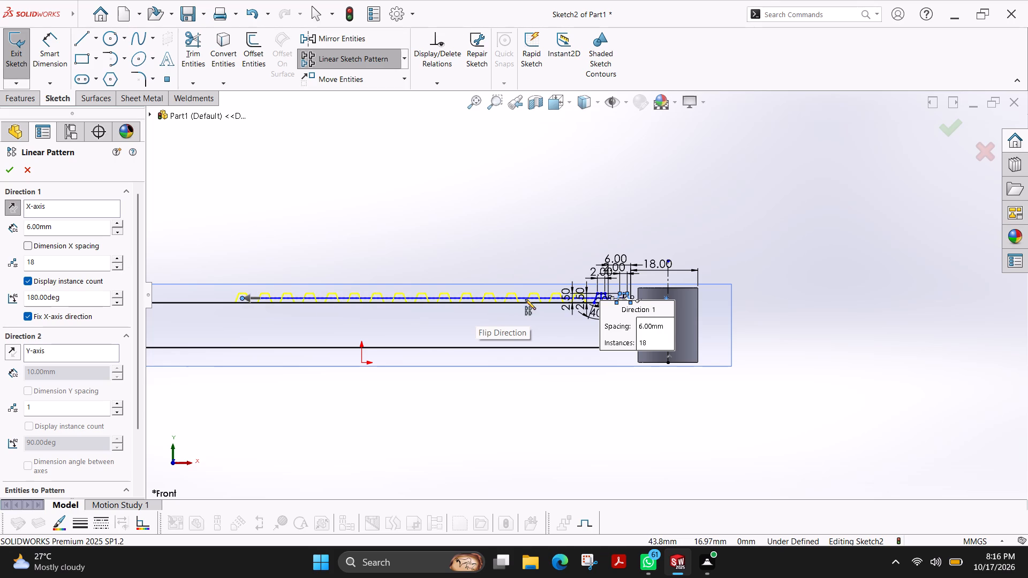
scroll(527, 297, down, 4)
scroll(719, 307, down, 3)
scroll(833, 301, down, 4)
scroll(879, 347, up, 1)
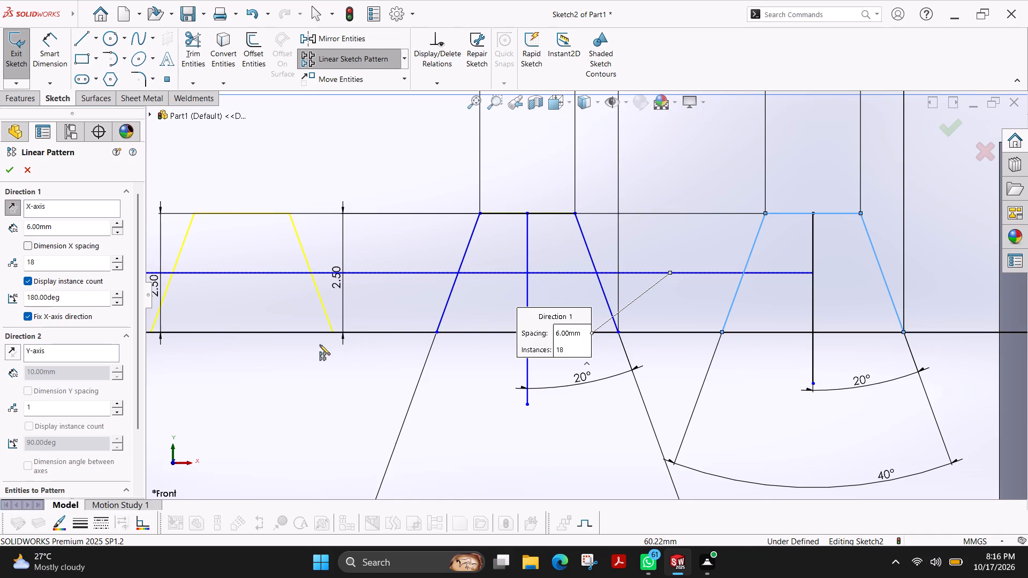
scroll(297, 328, down, 4)
scroll(297, 326, up, 16)
scroll(228, 316, up, 1)
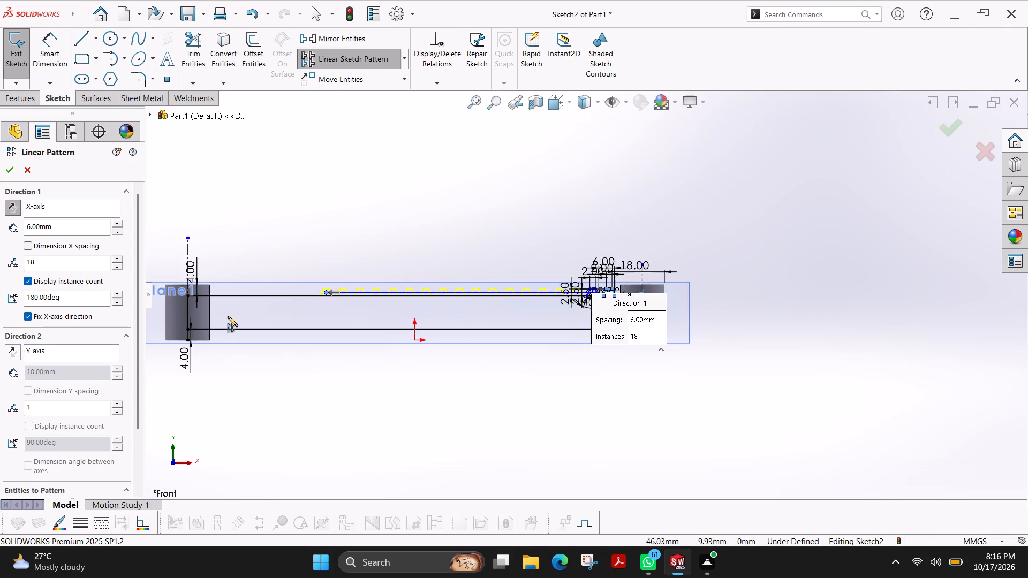
triple_click(120, 261)
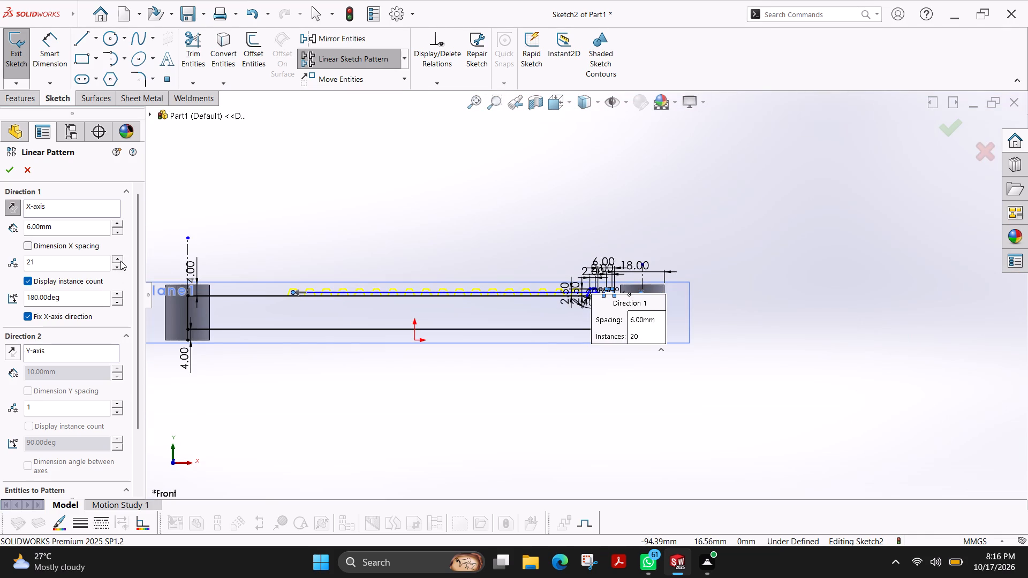
click(120, 261)
double_click(120, 261)
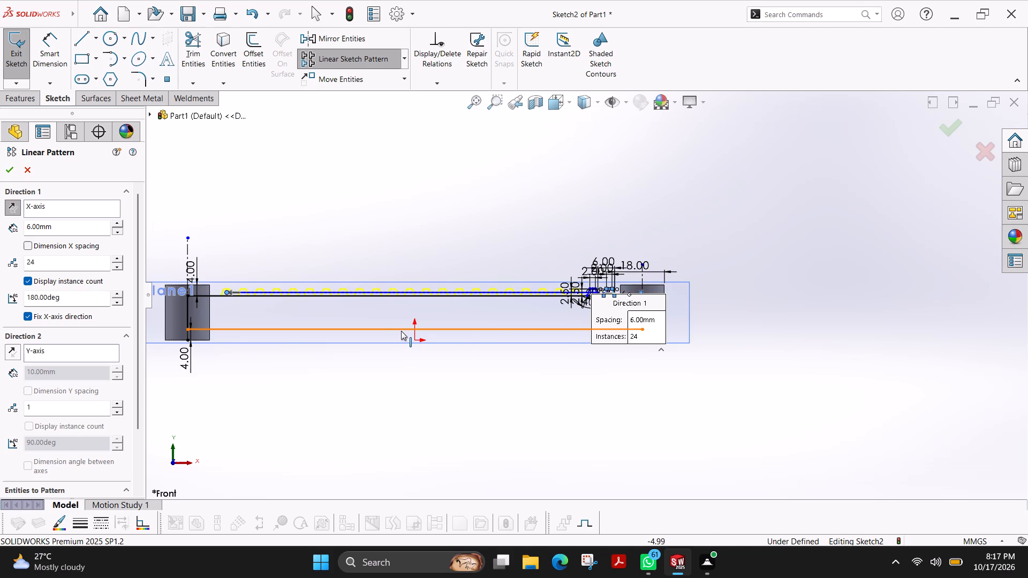
Check the trapezoid pattern preview near both bosses and apply the linear sketch pattern with 24 instances.
scroll(217, 301, down, 2)
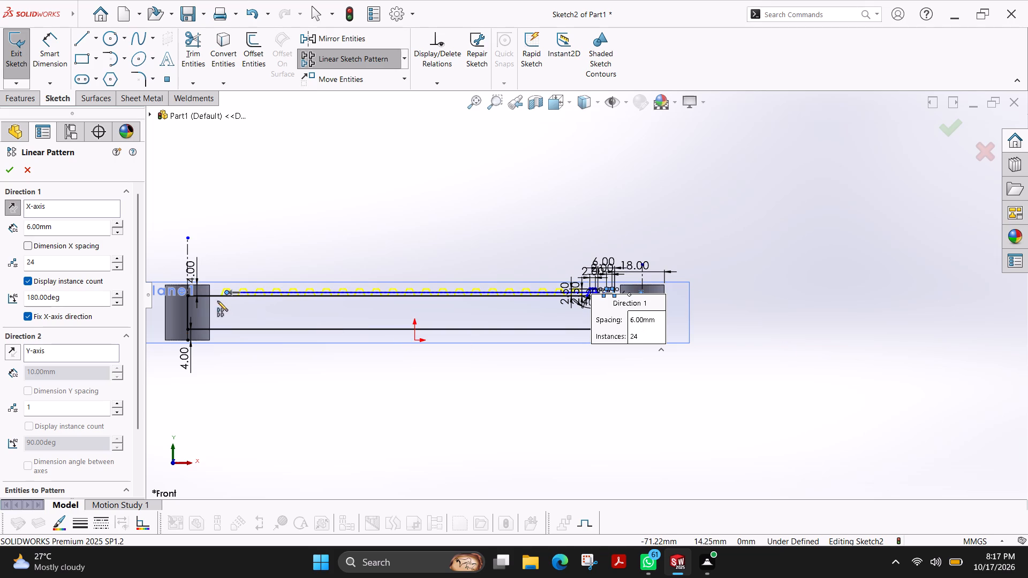
scroll(217, 301, down, 1)
scroll(358, 315, down, 4)
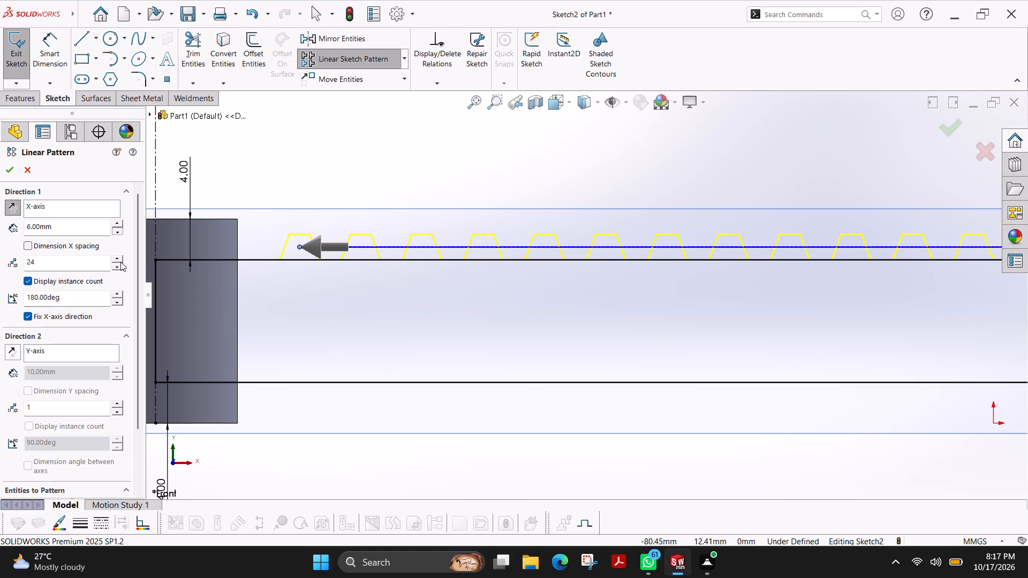
click(118, 258)
click(117, 269)
scroll(475, 303, up, 3)
scroll(811, 320, up, 4)
scroll(852, 295, down, 4)
scroll(796, 286, down, 4)
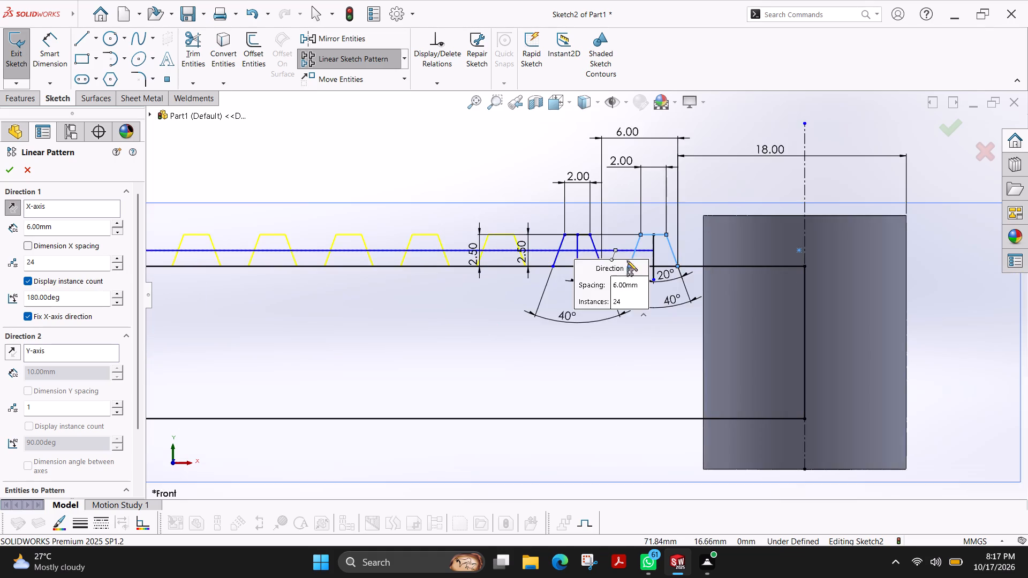
scroll(627, 261, down, 3)
scroll(575, 255, down, 3)
scroll(646, 267, down, 2)
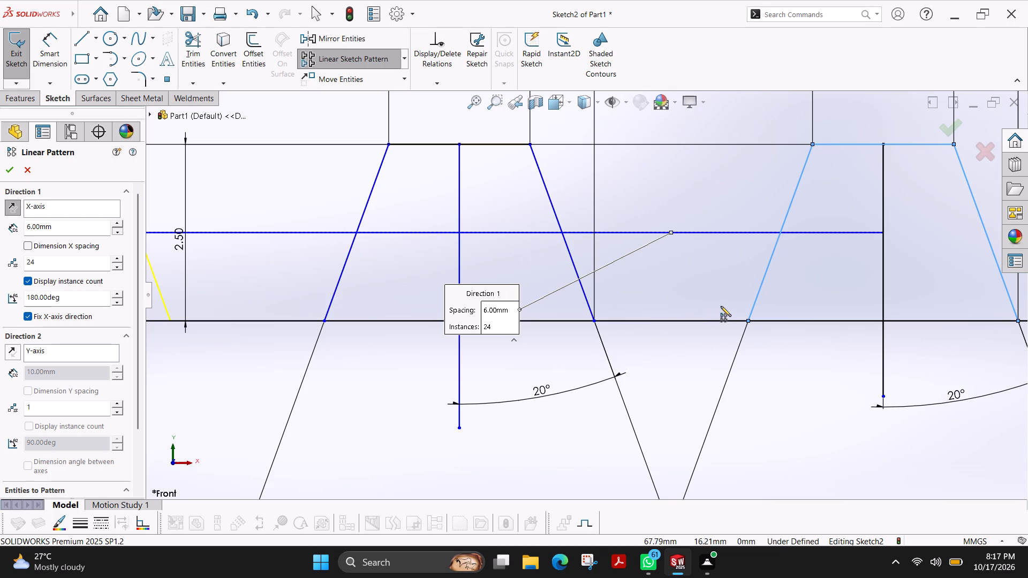
scroll(698, 278, up, 3)
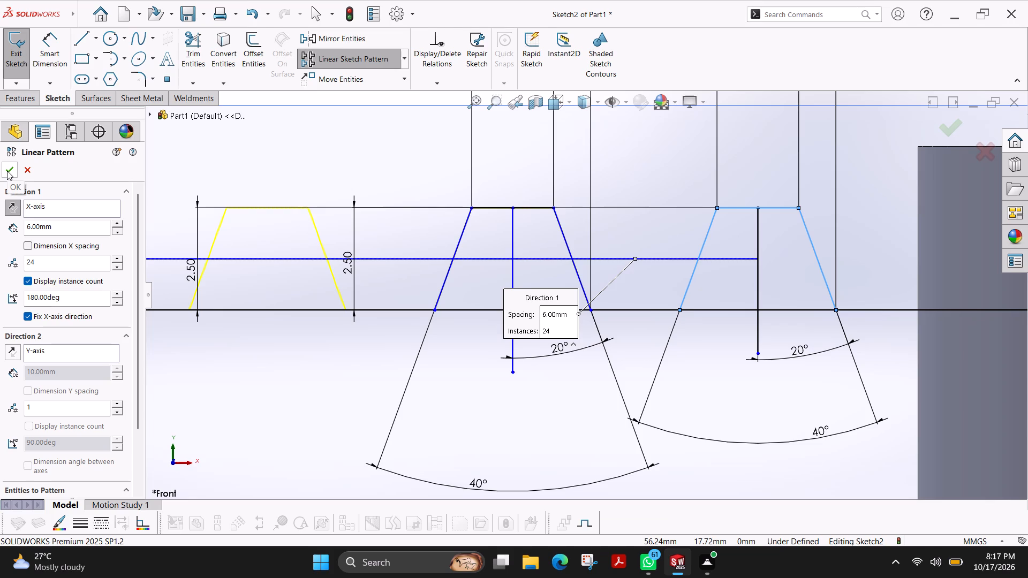
click(7, 171)
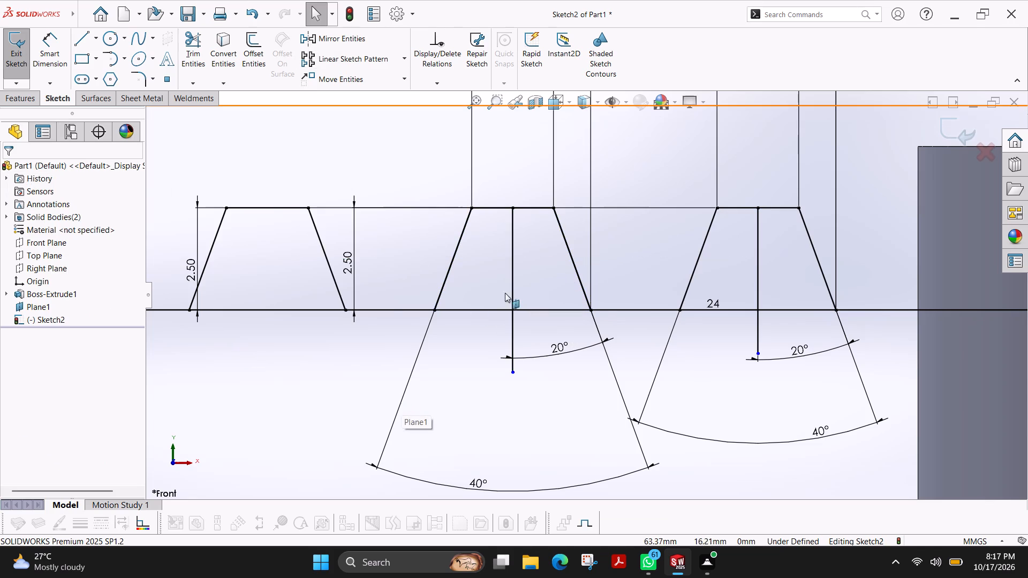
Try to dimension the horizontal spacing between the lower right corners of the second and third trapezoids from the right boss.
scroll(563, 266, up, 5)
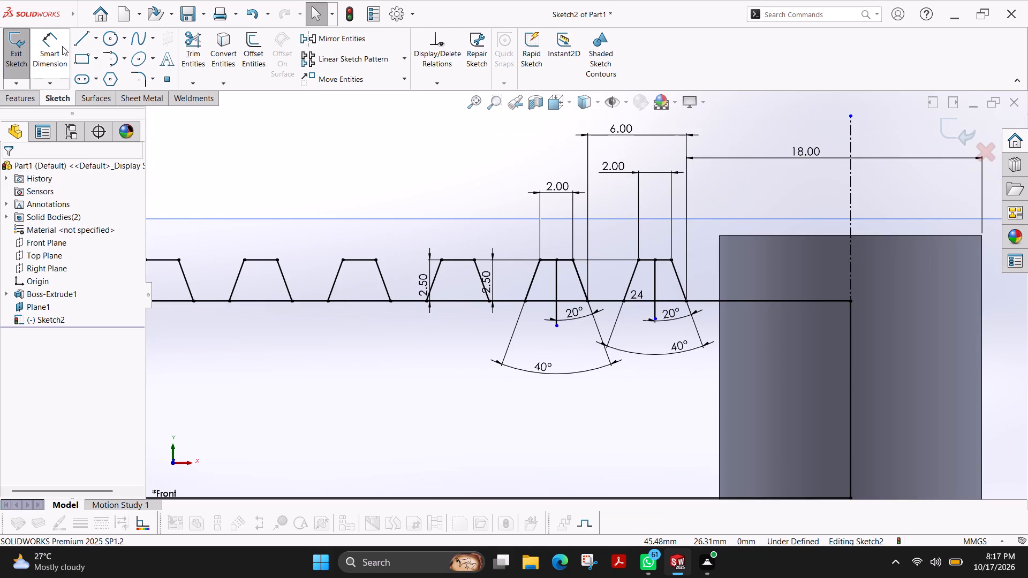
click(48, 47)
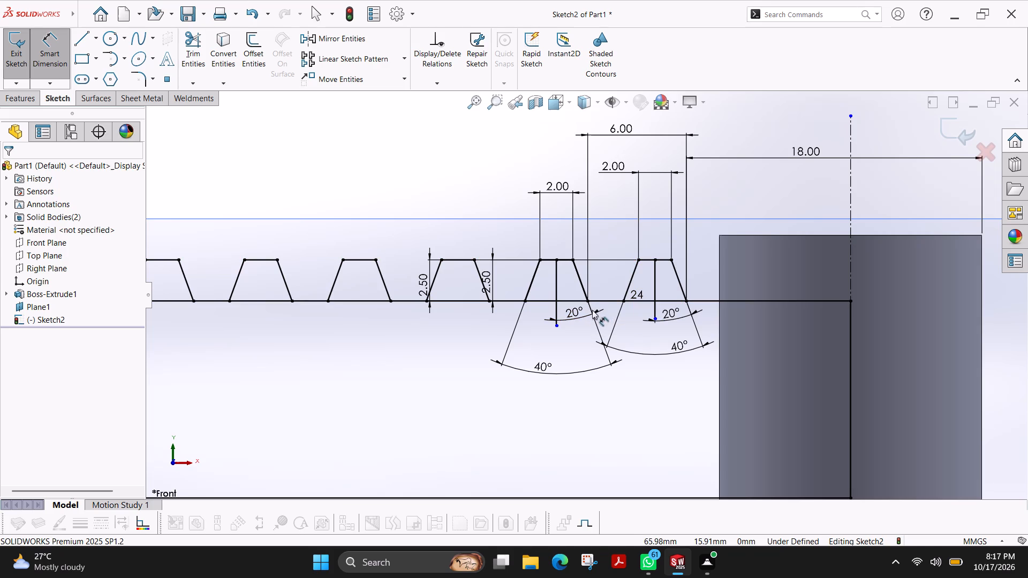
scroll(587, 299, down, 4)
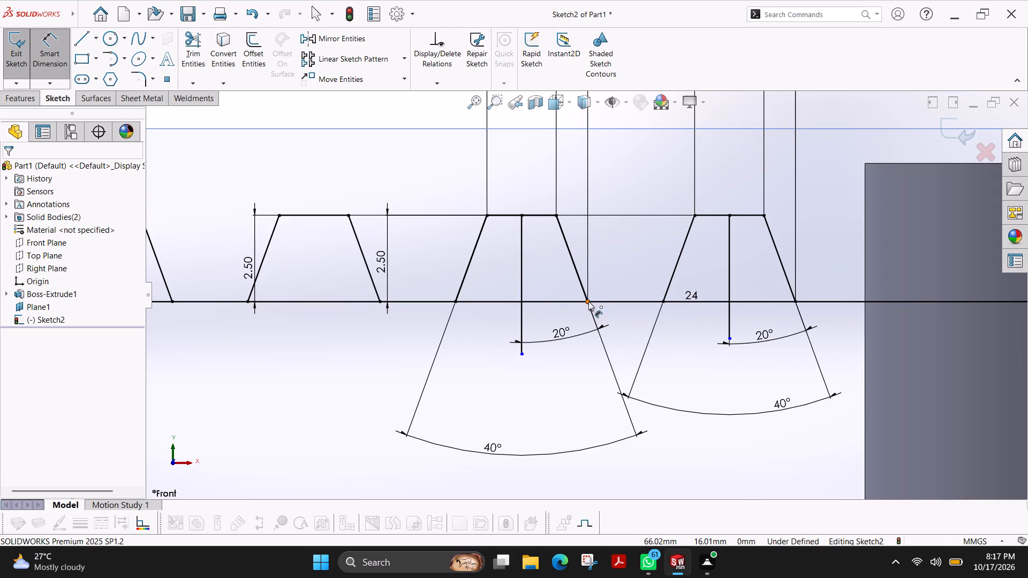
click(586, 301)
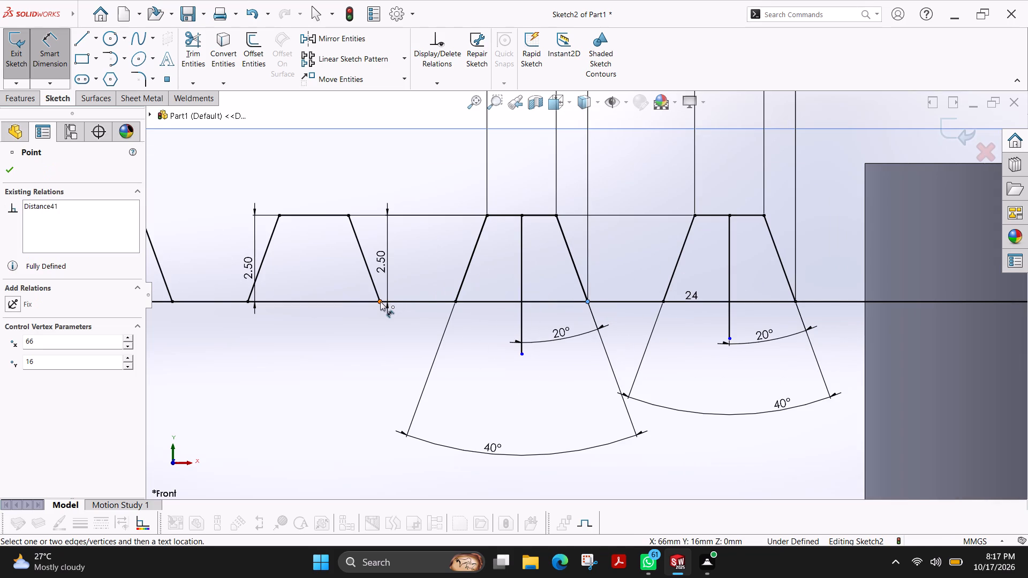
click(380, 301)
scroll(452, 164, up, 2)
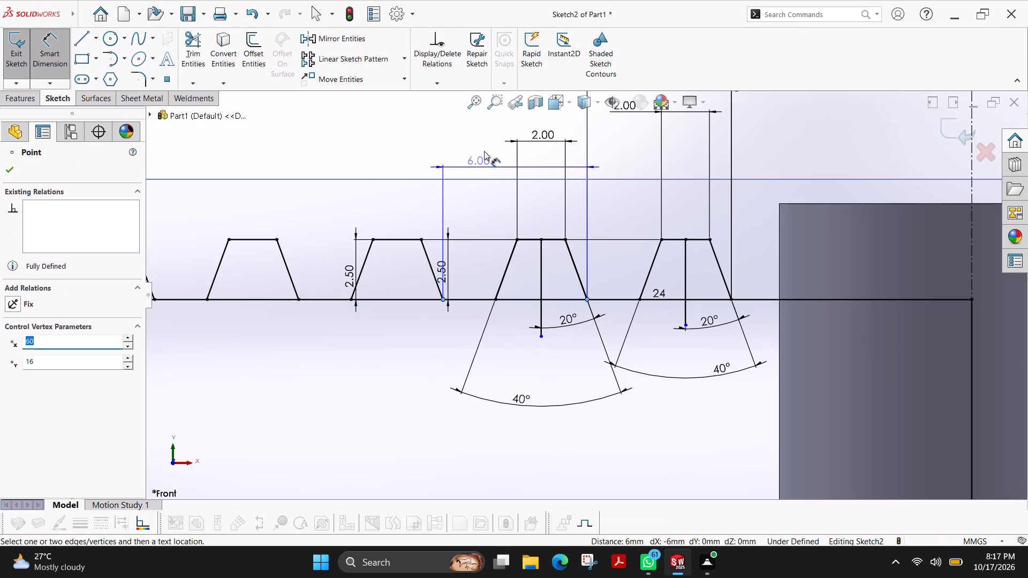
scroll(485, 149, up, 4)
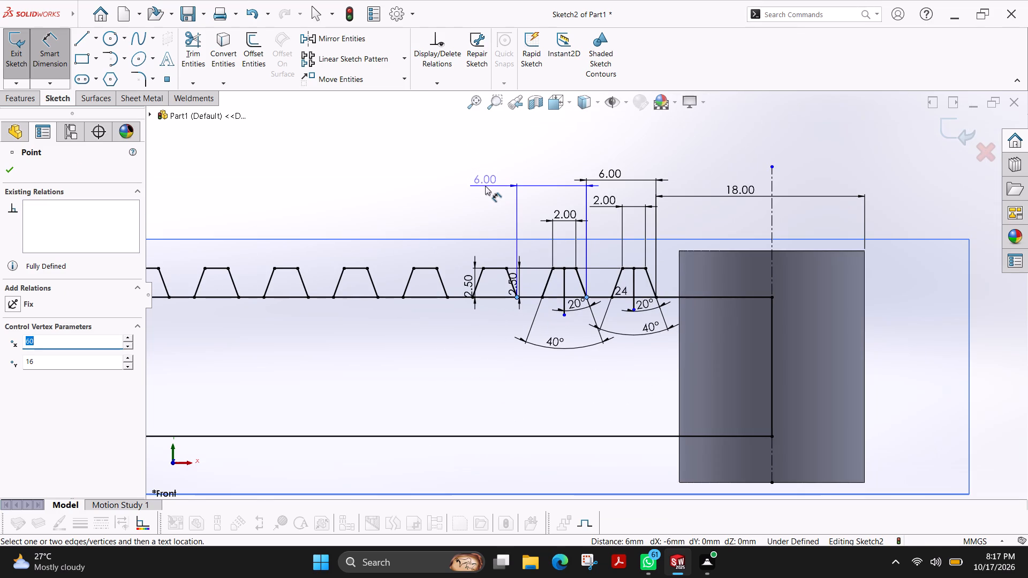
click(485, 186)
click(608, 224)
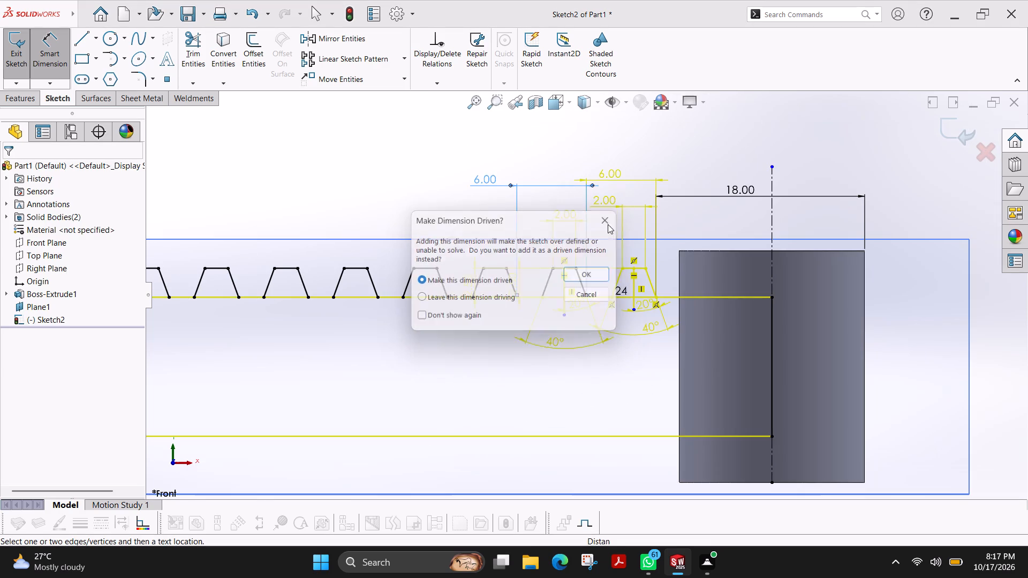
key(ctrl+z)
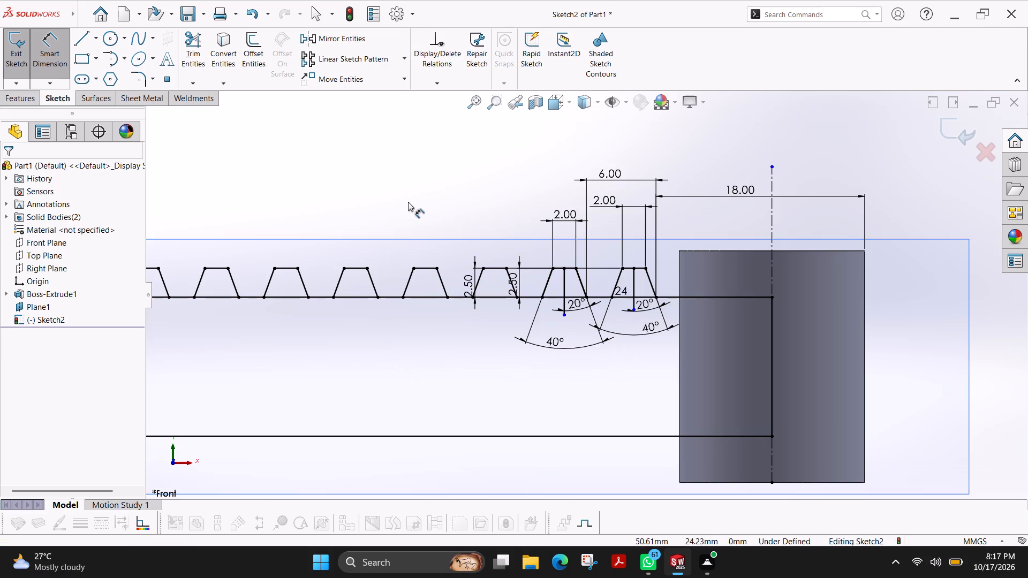
Examine the row of patterned trapezoids along the whole upper edge between the two bosses.
scroll(485, 247, down, 4)
scroll(484, 246, up, 3)
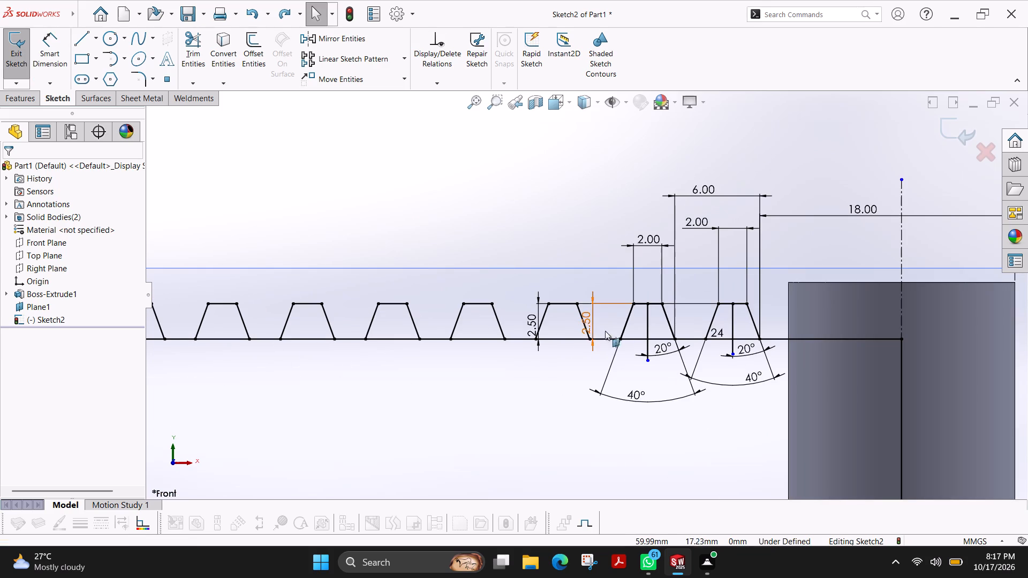
scroll(713, 343, down, 2)
scroll(710, 337, up, 5)
scroll(275, 313, up, 7)
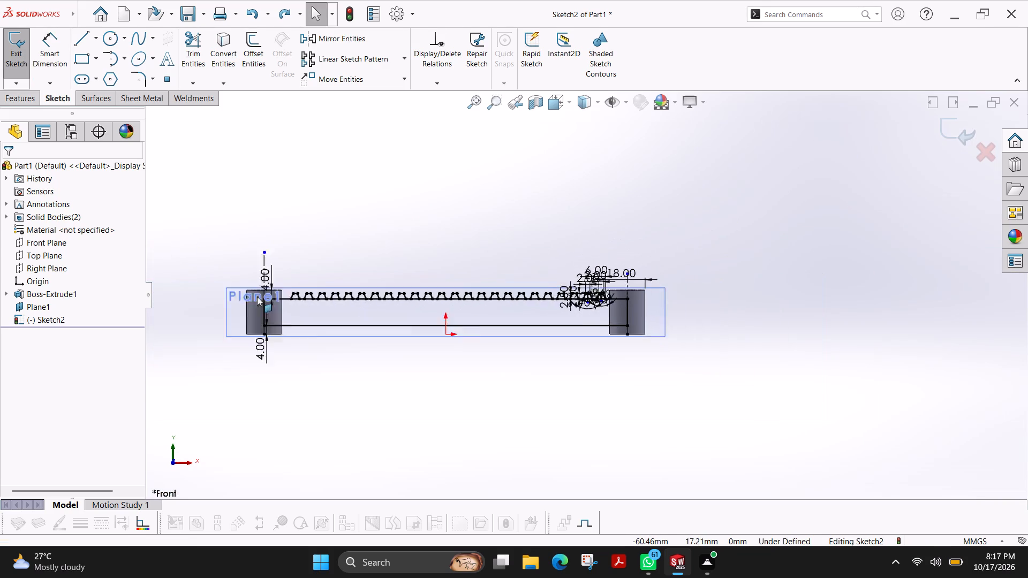
scroll(391, 302, down, 4)
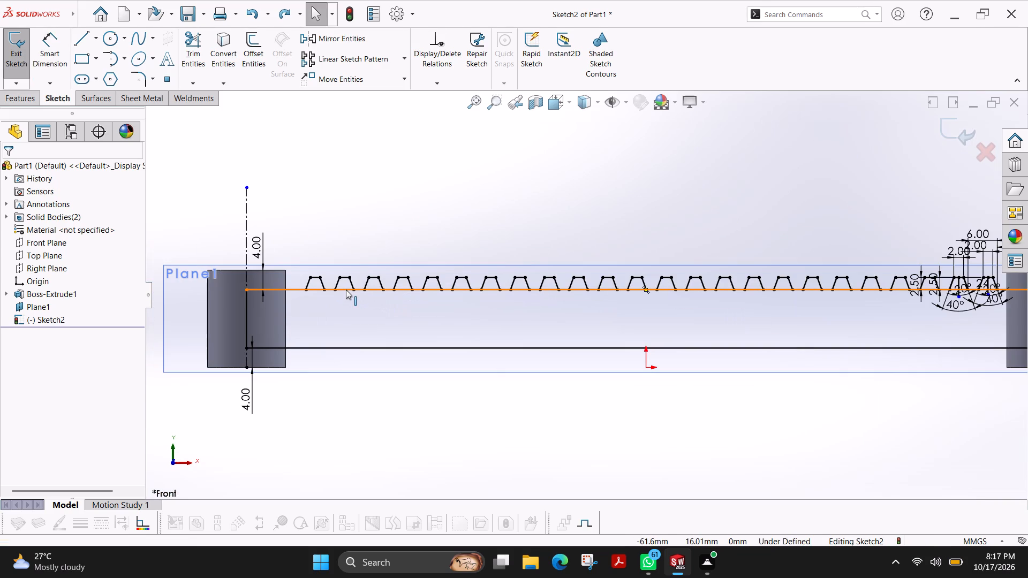
scroll(889, 319, up, 3)
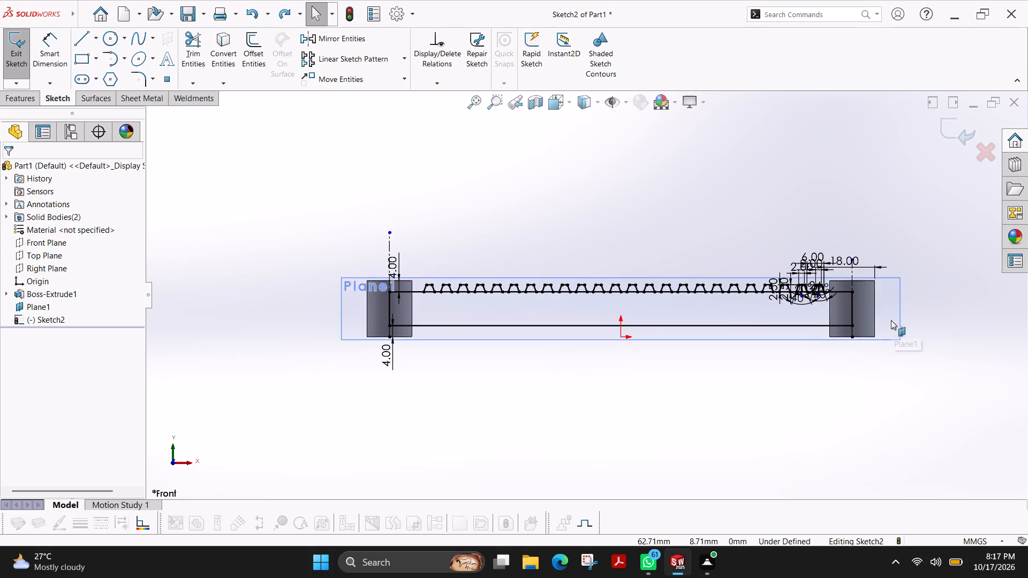
Trim the centre lines and the upper-edge segments beneath the first two trapezoids beside the right boss.
scroll(837, 295, down, 4)
scroll(696, 281, down, 7)
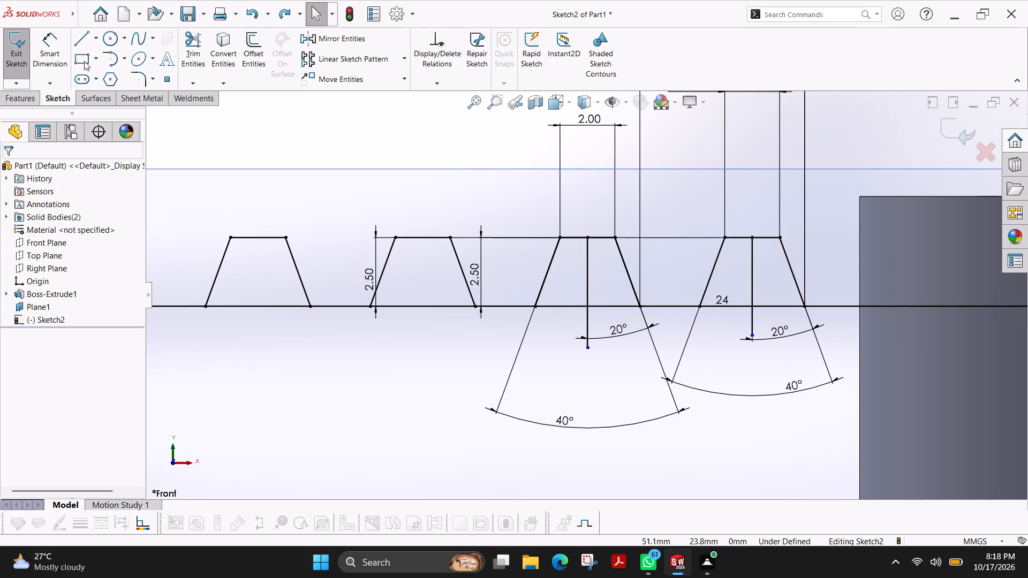
click(193, 45)
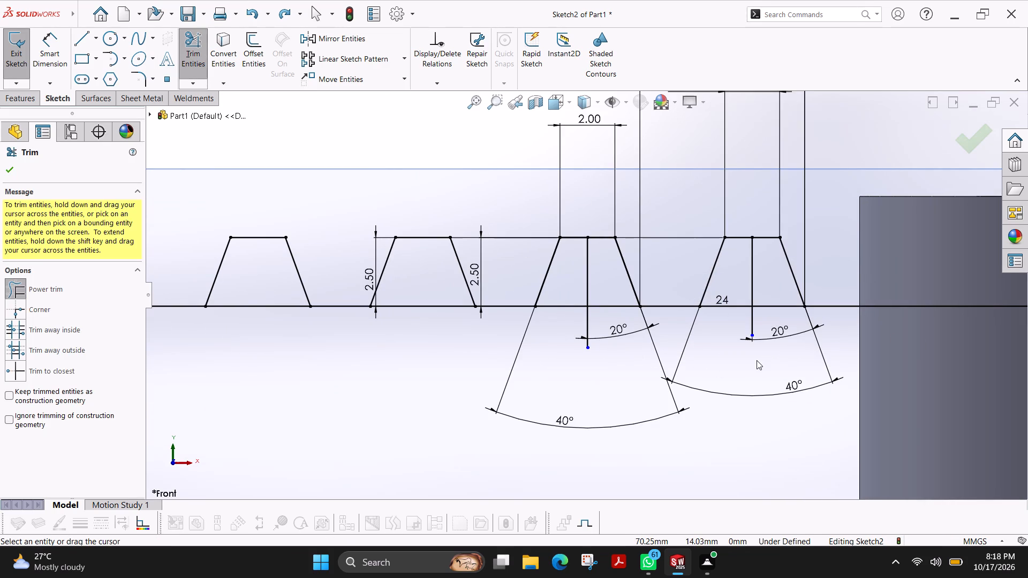
drag(731, 329, 776, 322)
drag(767, 322, 737, 332)
drag(611, 314, 592, 287)
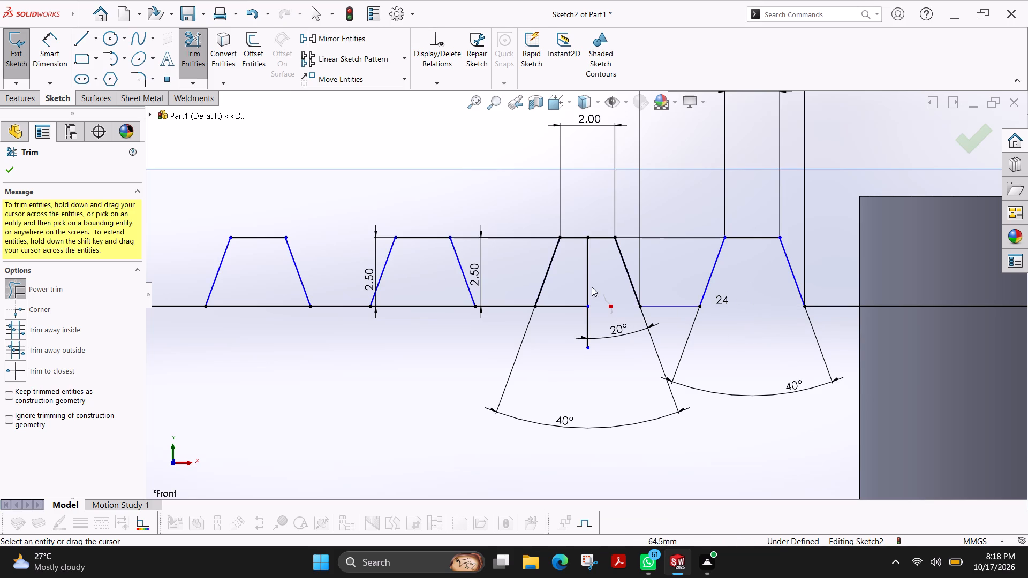
drag(592, 287, 591, 330)
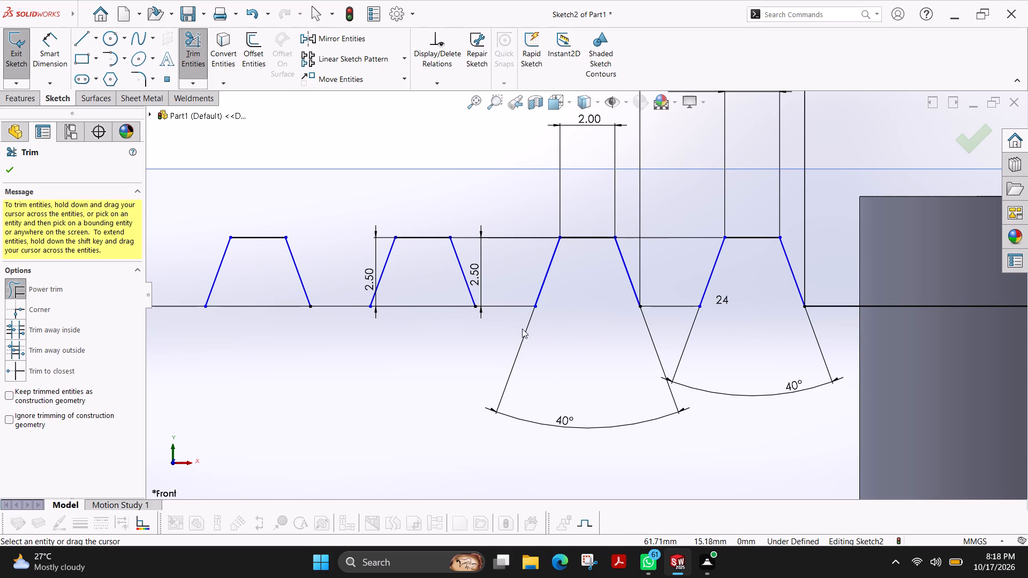
Trim away the rectangle's upper-edge segments beneath the third to seventh trapezoids, counted from the right boss.
drag(422, 319, 418, 296)
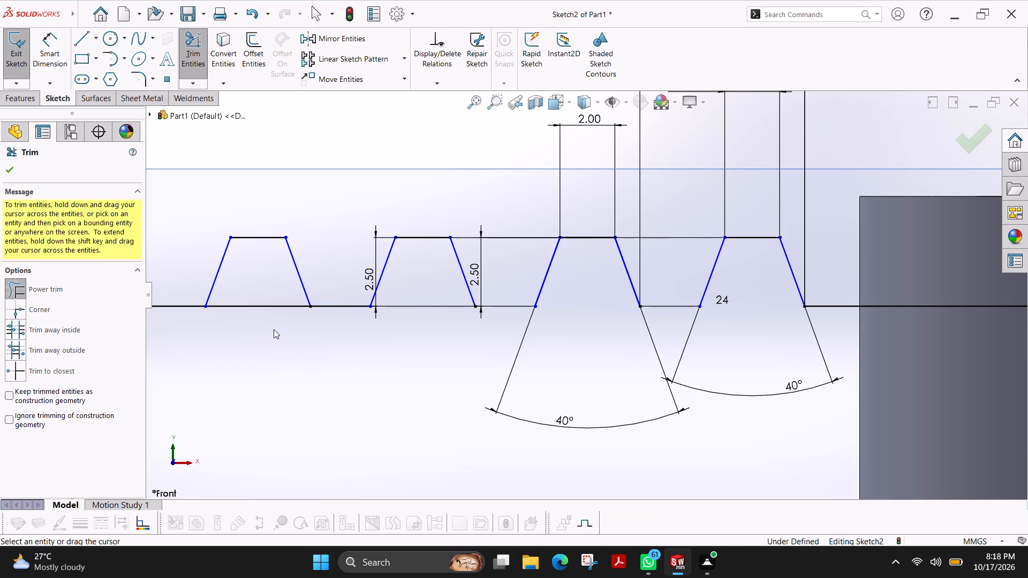
drag(274, 329, 275, 292)
scroll(254, 337, up, 2)
drag(240, 289, 243, 320)
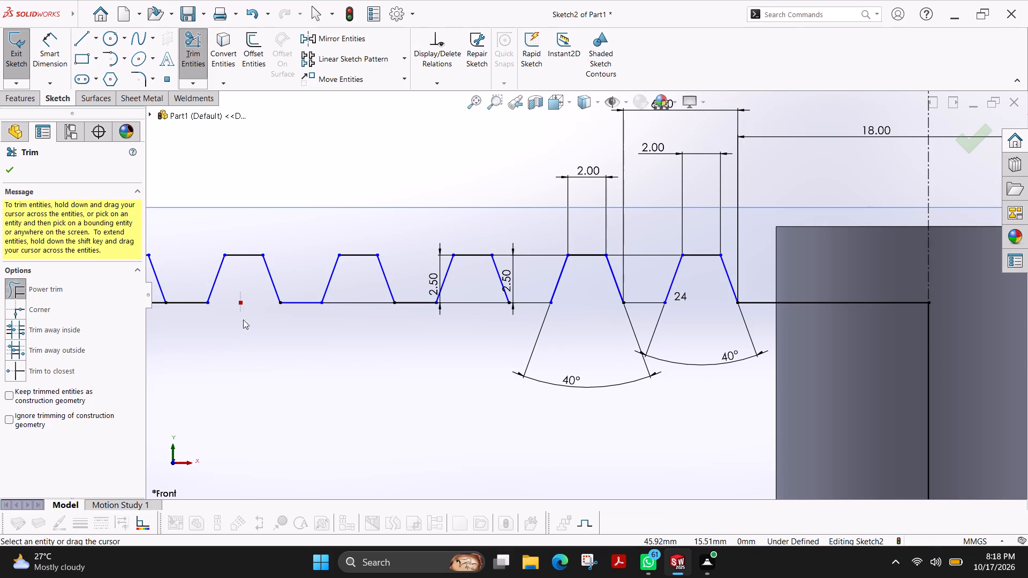
drag(243, 320, 245, 334)
scroll(211, 311, up, 3)
scroll(344, 290, down, 2)
drag(343, 290, 336, 338)
drag(251, 288, 253, 321)
scroll(253, 317, up, 1)
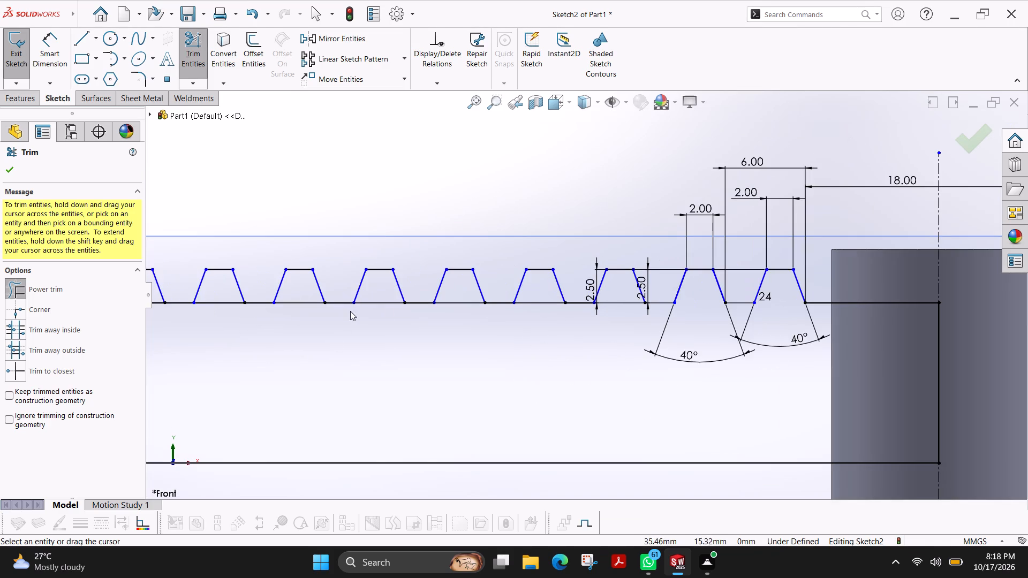
scroll(387, 310, down, 2)
drag(398, 286, 398, 309)
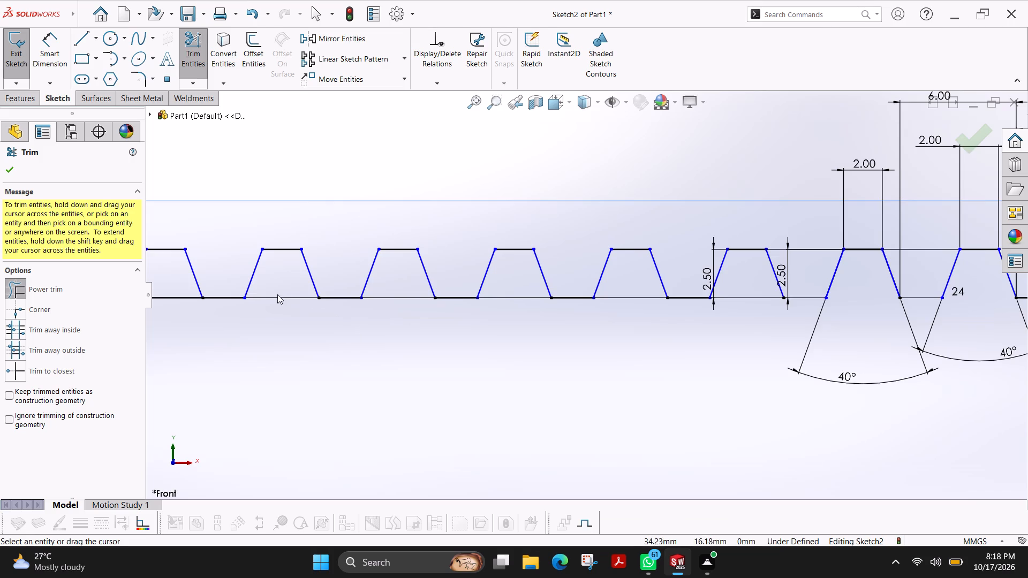
Trim away the upper-edge segments beneath the eighth to fourteenth trapezoids, counted from the right boss.
scroll(281, 295, up, 2)
drag(290, 288, 288, 315)
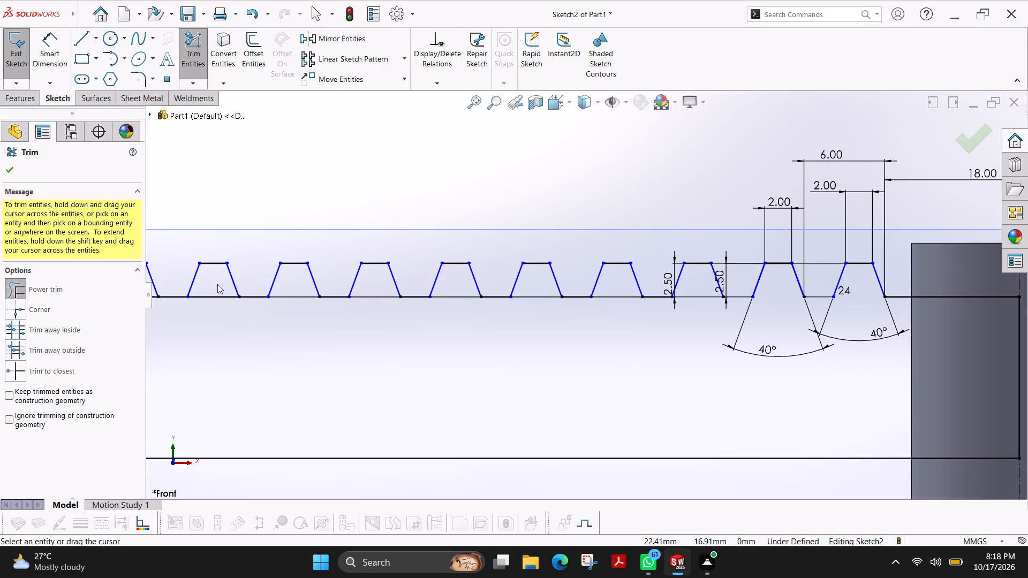
drag(217, 284, 217, 316)
scroll(217, 314, up, 2)
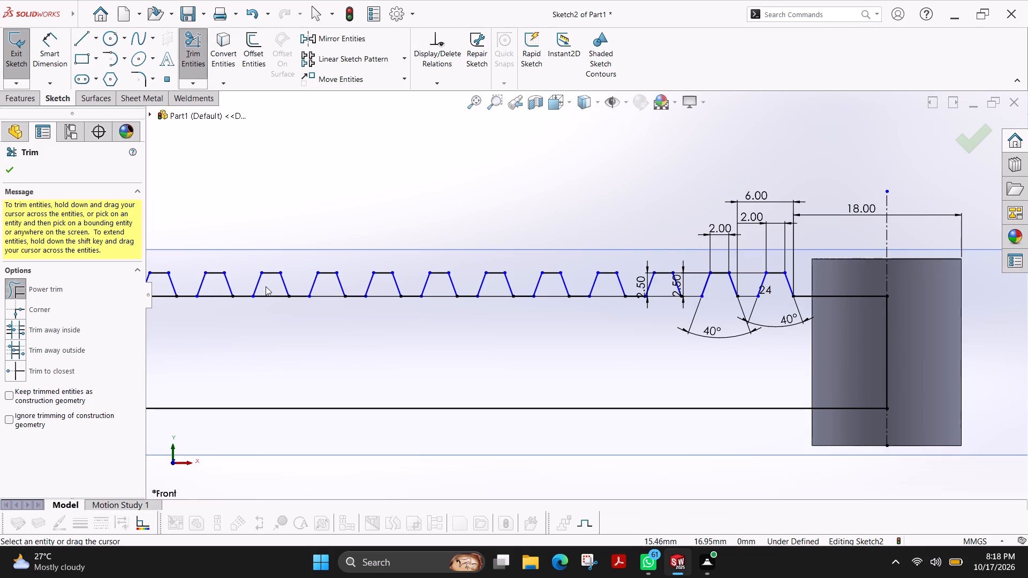
drag(271, 286, 271, 306)
drag(215, 288, 217, 307)
scroll(210, 303, up, 2)
scroll(231, 300, down, 3)
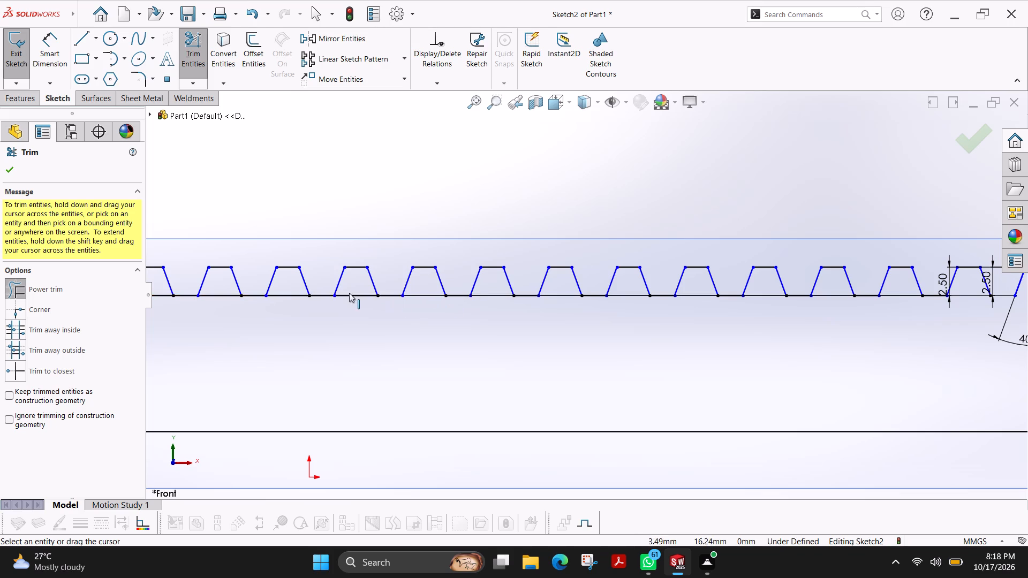
drag(354, 284, 352, 302)
drag(291, 282, 288, 314)
drag(226, 282, 219, 309)
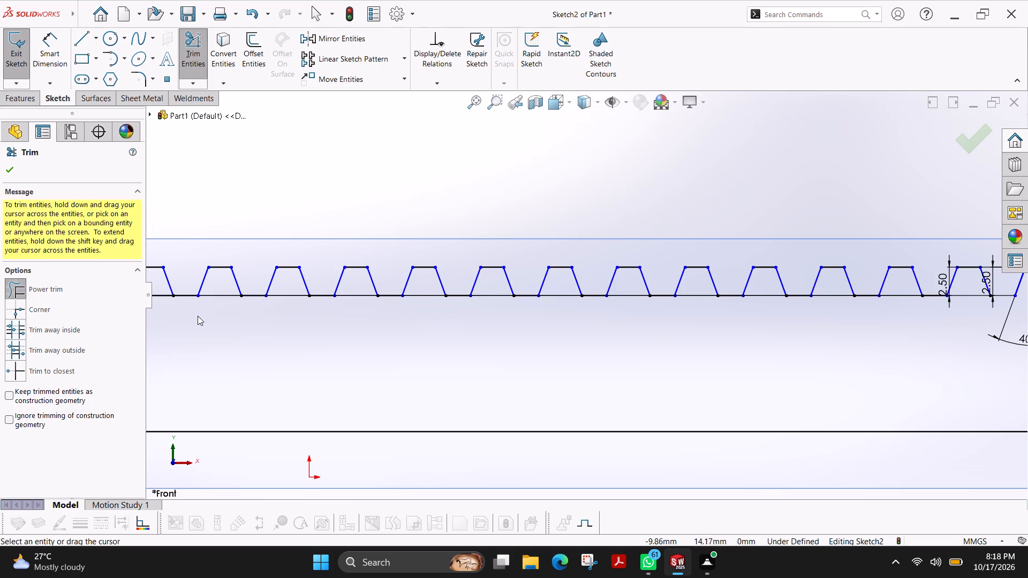
Trim away the upper-edge segments beneath the fifteenth to nineteenth trapezoids, counted from the right boss.
scroll(198, 316, up, 2)
scroll(233, 289, down, 2)
scroll(330, 292, down, 1)
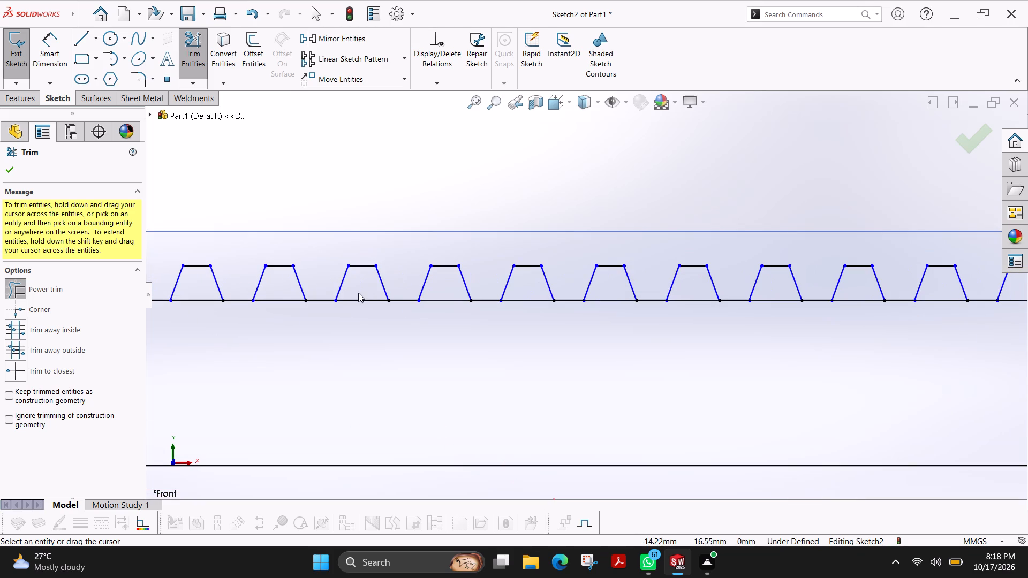
drag(365, 287, 362, 320)
drag(275, 283, 280, 303)
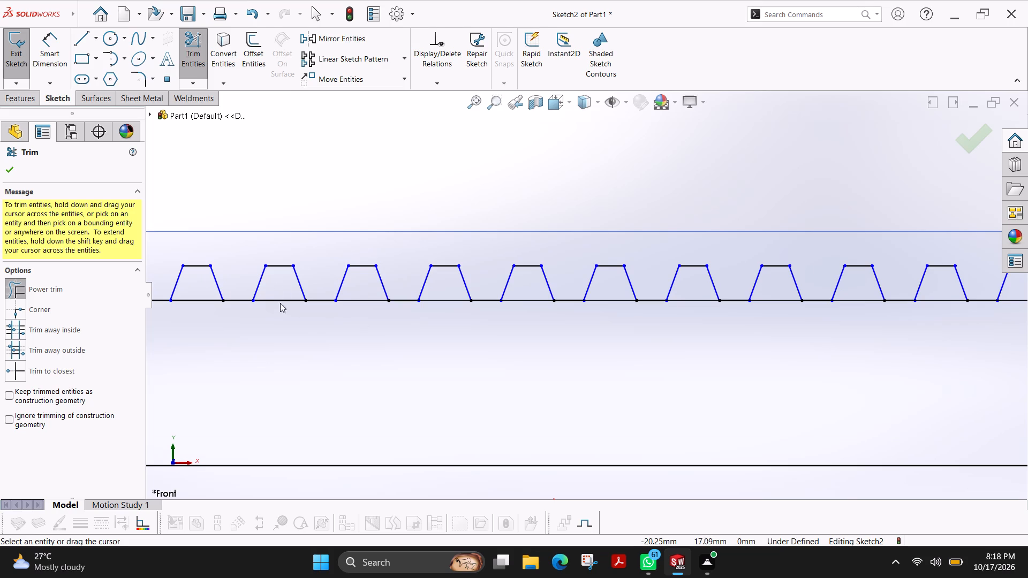
drag(280, 303, 280, 322)
drag(192, 290, 198, 312)
scroll(198, 312, up, 2)
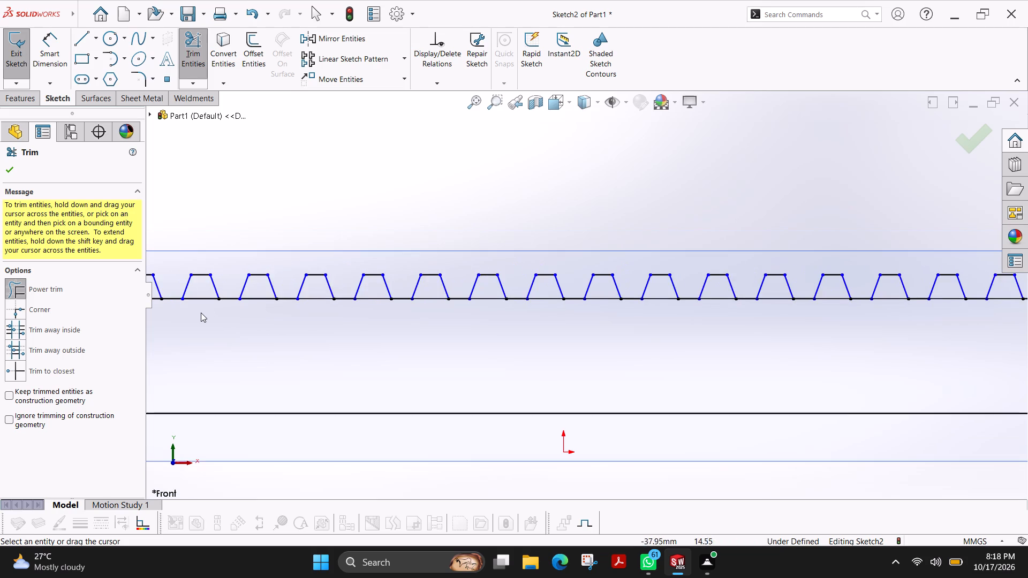
scroll(210, 303, up, 1)
scroll(326, 284, down, 4)
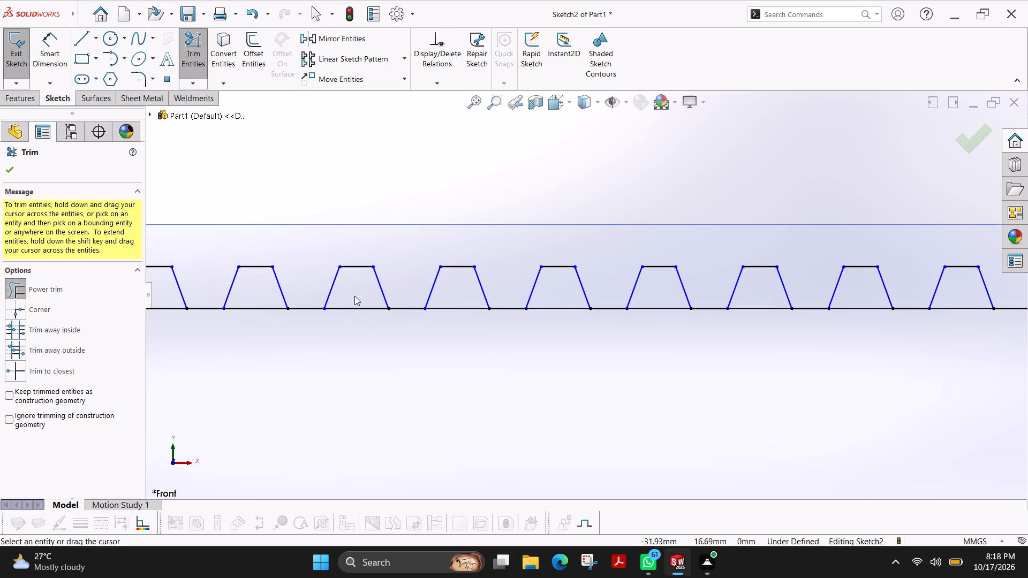
drag(354, 296, 349, 323)
drag(257, 291, 263, 330)
Trim away the upper-edge segments beneath the last five trapezoids, ending beside the left boss.
scroll(244, 324, up, 2)
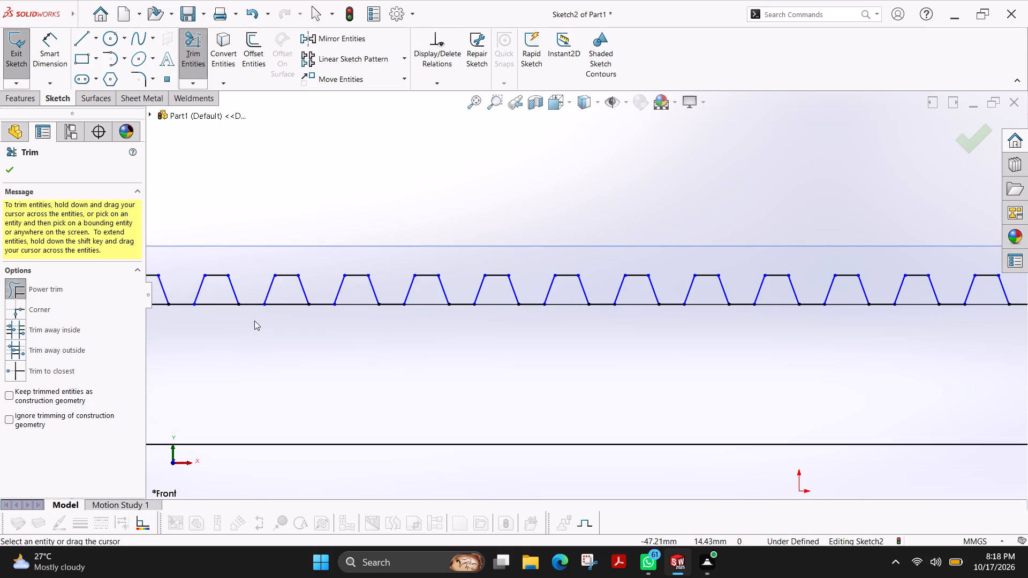
scroll(292, 301, down, 2)
drag(303, 292, 320, 317)
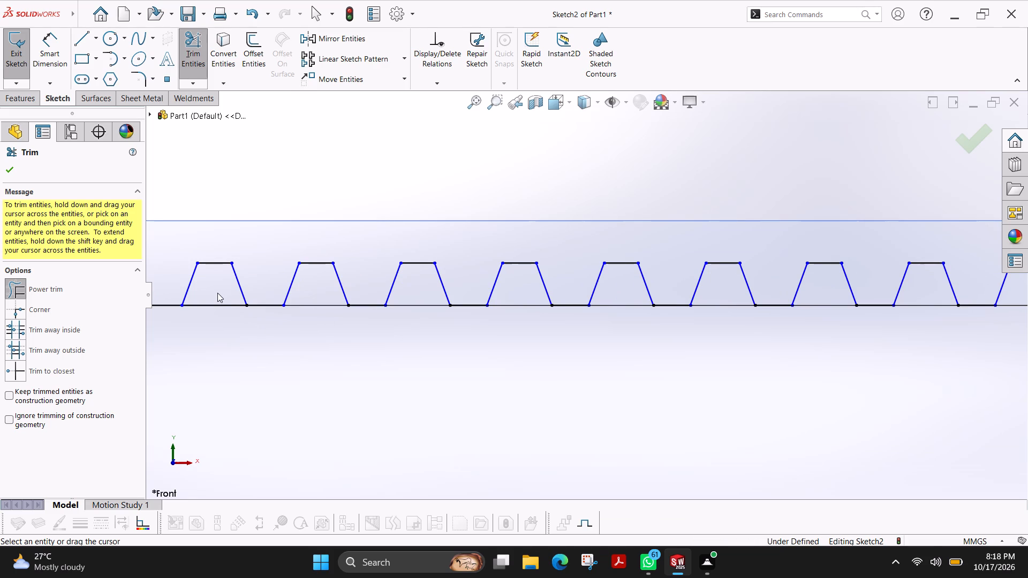
drag(217, 292, 224, 327)
scroll(225, 328, up, 1)
scroll(263, 308, up, 3)
scroll(263, 308, down, 2)
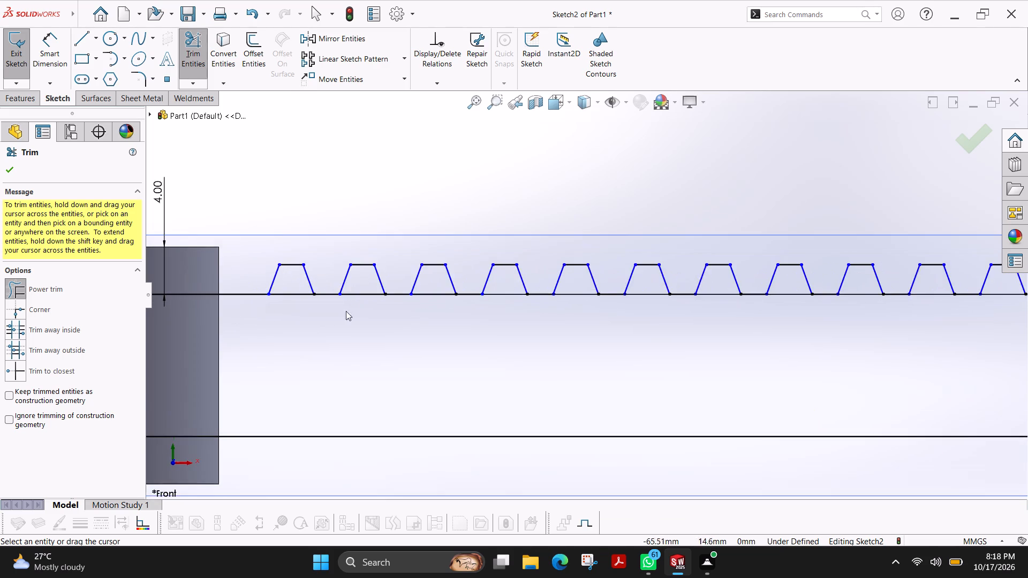
scroll(372, 309, down, 2)
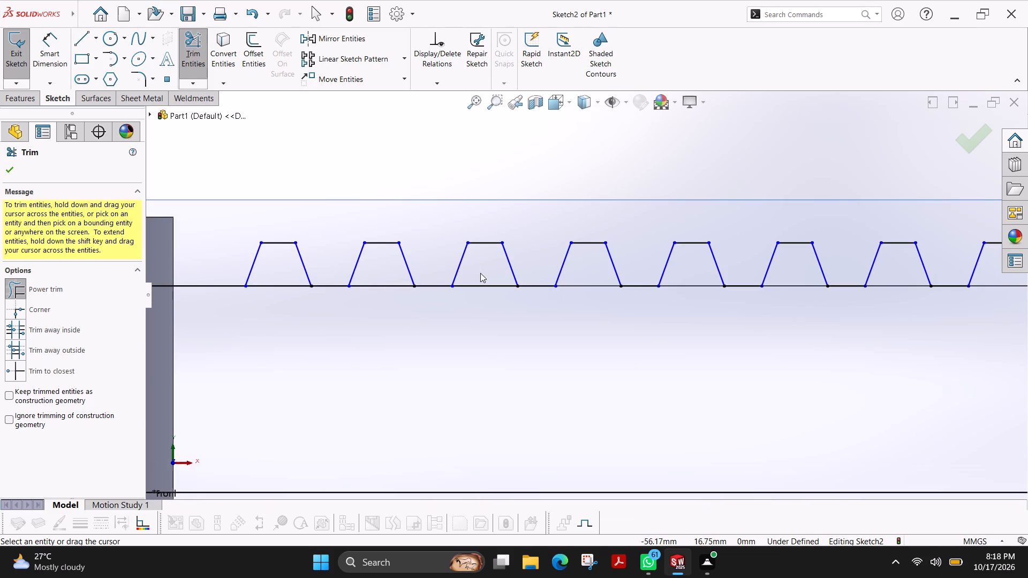
drag(480, 273, 481, 311)
drag(375, 272, 388, 317)
drag(276, 271, 286, 314)
Examine the trimmed tooth profile between the two bosses and finish the Trim Entities command.
scroll(366, 315, up, 3)
scroll(578, 330, up, 4)
scroll(999, 294, up, 3)
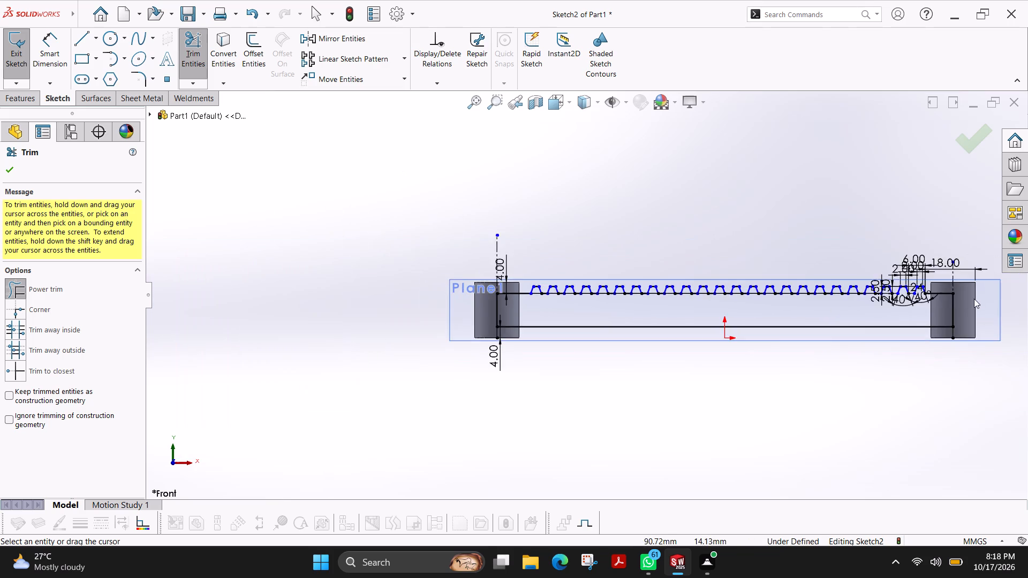
scroll(935, 305, down, 4)
scroll(840, 295, down, 3)
scroll(637, 270, down, 1)
scroll(418, 288, up, 1)
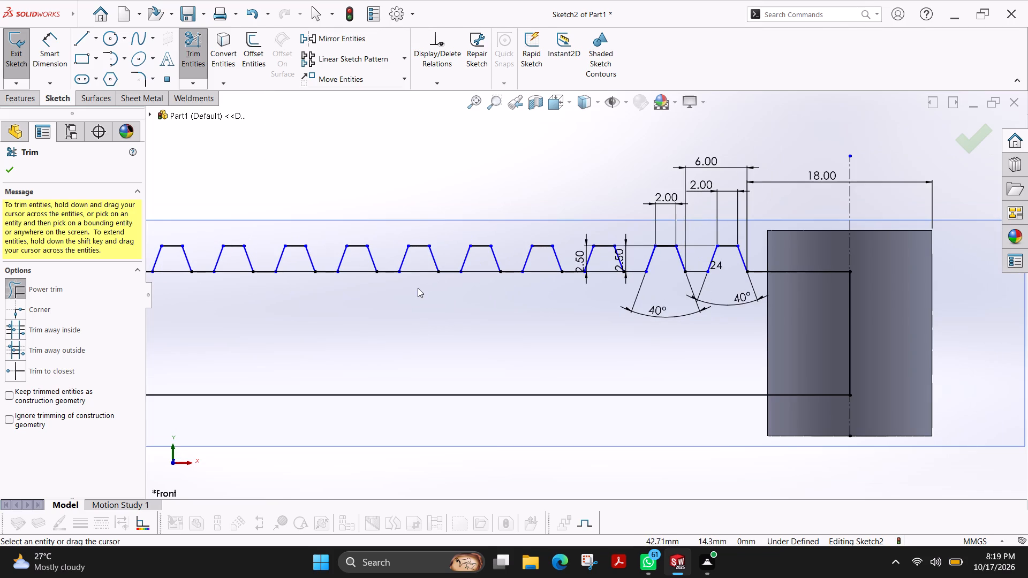
scroll(418, 288, up, 6)
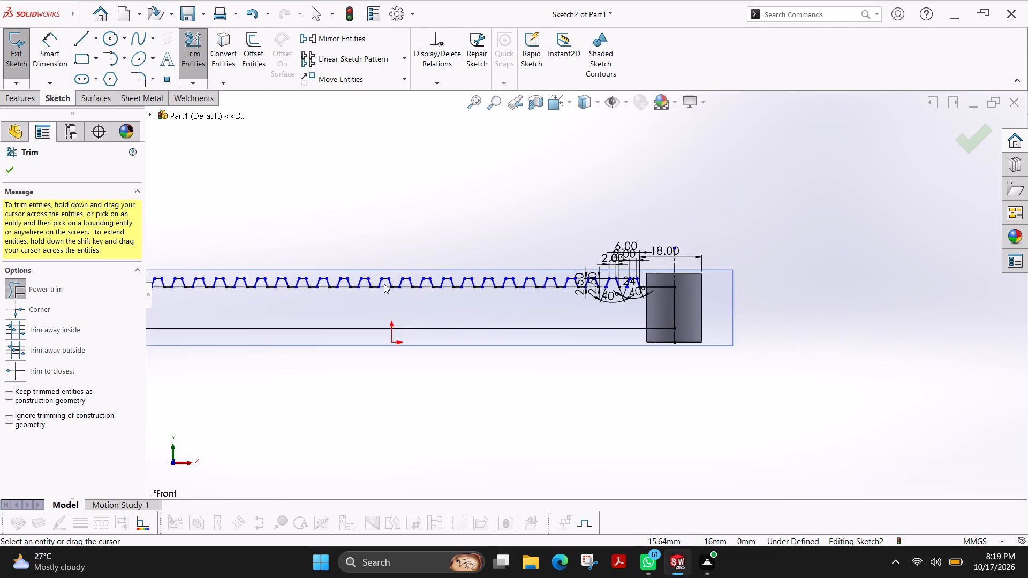
scroll(384, 284, up, 1)
scroll(274, 310, down, 1)
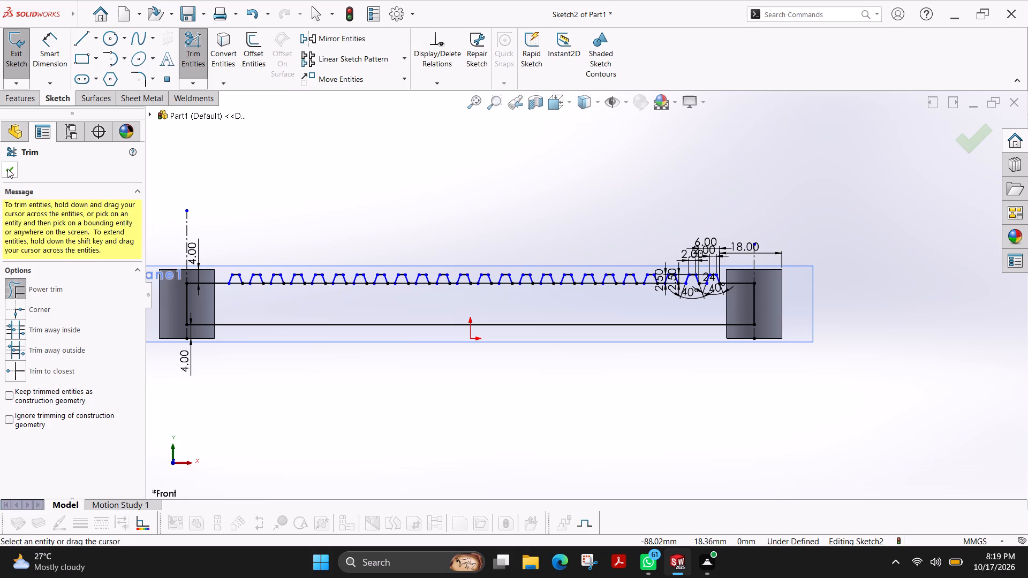
click(7, 169)
Examine the base of the teeth near both bosses, zooming in beneath the third tooth from the right boss.
scroll(290, 294, down, 7)
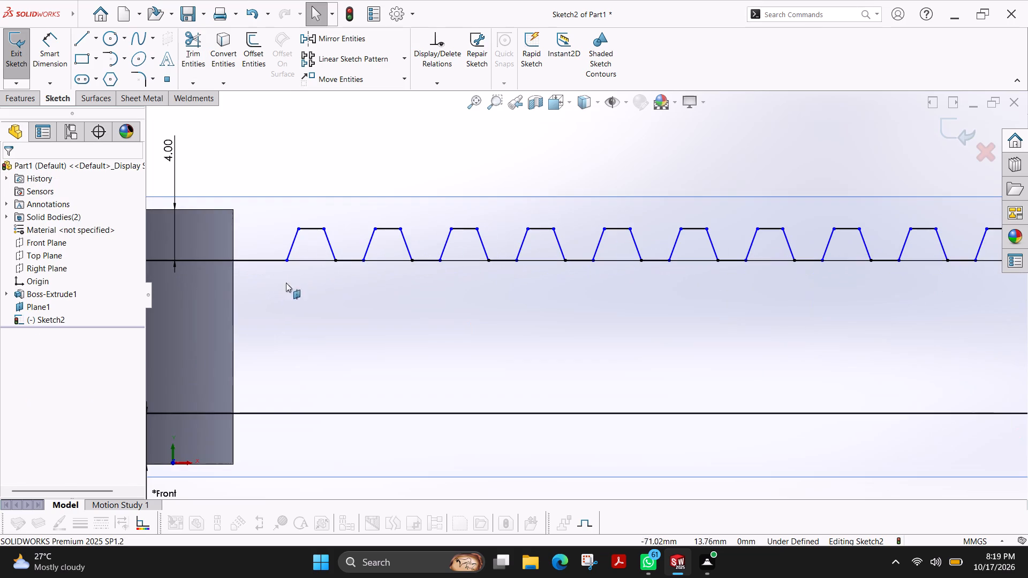
scroll(391, 258, up, 5)
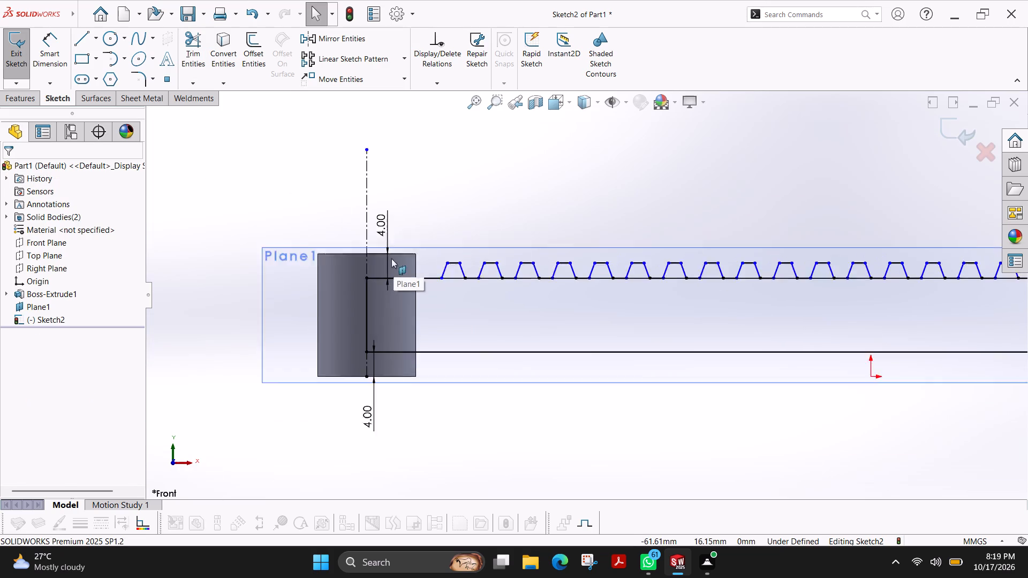
scroll(1027, 276, up, 3)
scroll(954, 283, up, 4)
scroll(868, 303, down, 8)
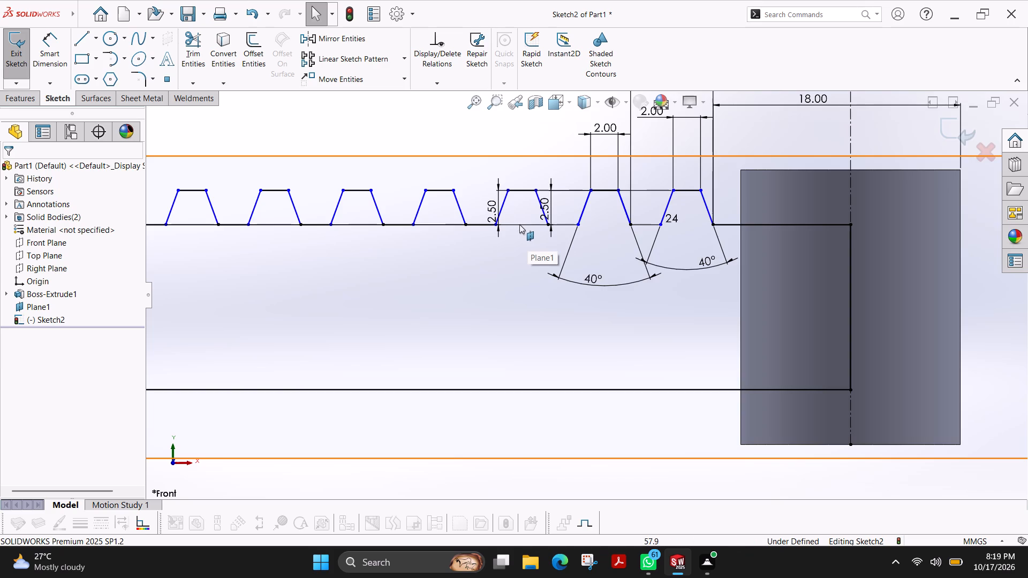
scroll(520, 224, down, 7)
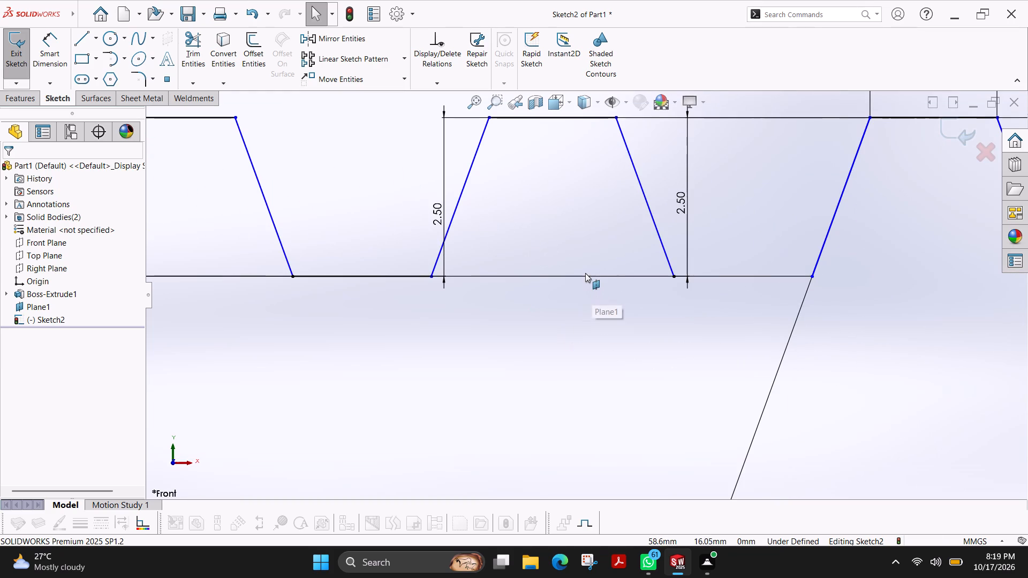
click(584, 276)
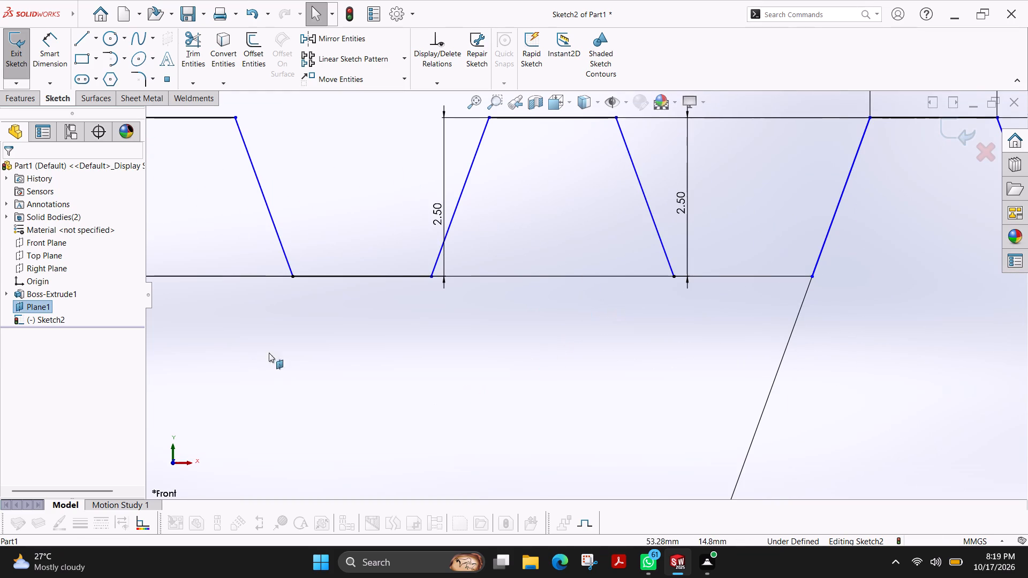
scroll(515, 348, up, 1)
key(Escape)
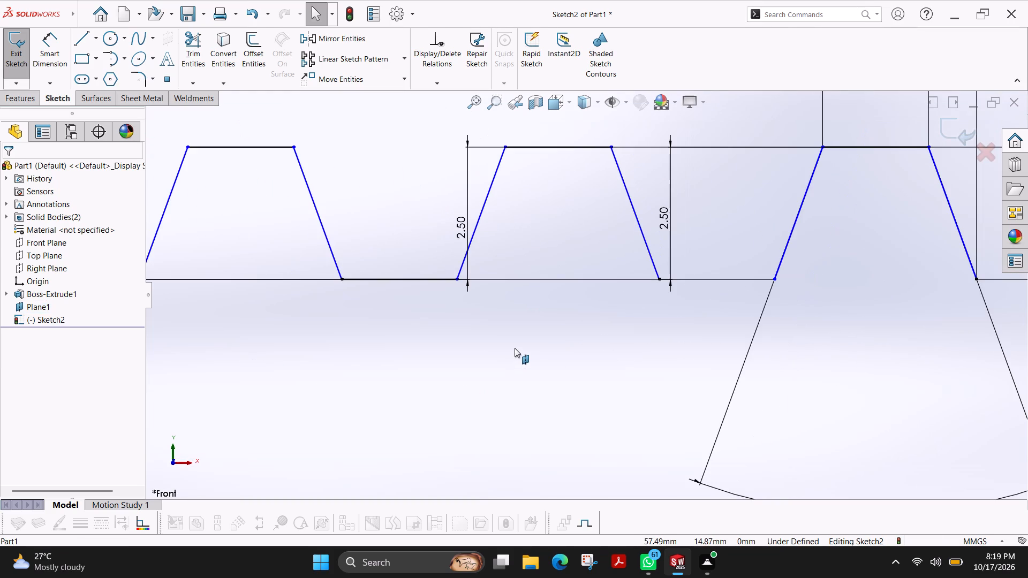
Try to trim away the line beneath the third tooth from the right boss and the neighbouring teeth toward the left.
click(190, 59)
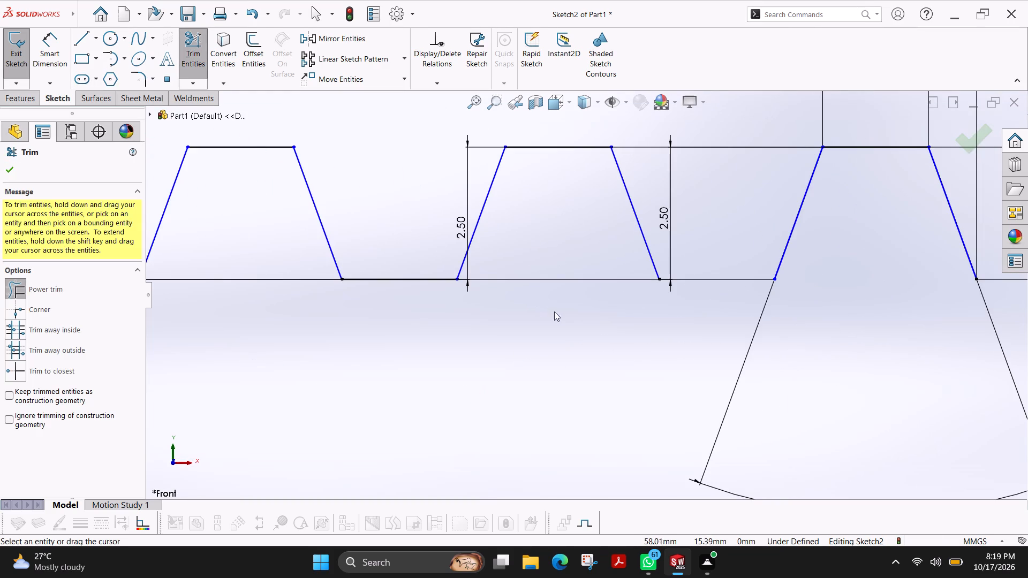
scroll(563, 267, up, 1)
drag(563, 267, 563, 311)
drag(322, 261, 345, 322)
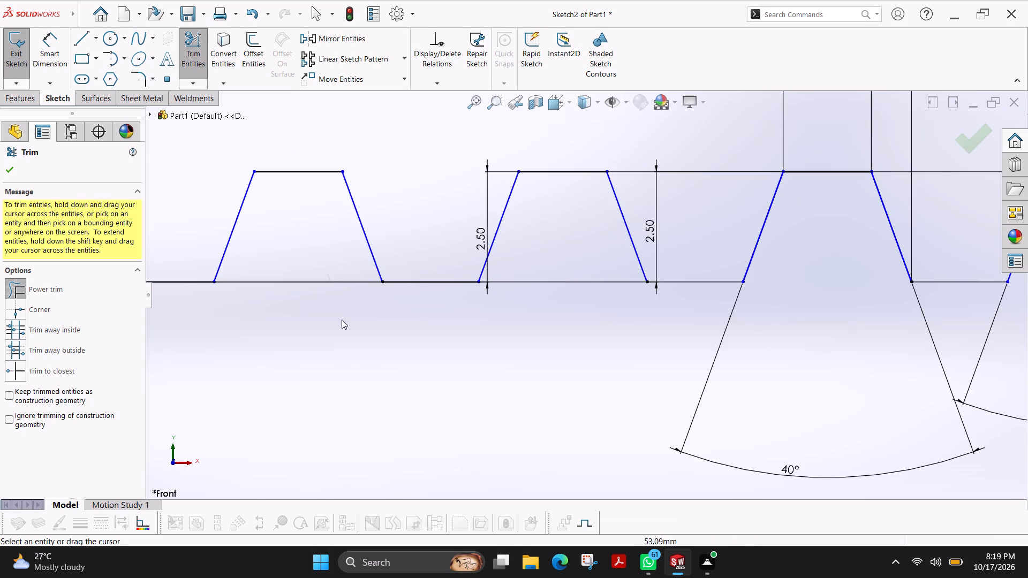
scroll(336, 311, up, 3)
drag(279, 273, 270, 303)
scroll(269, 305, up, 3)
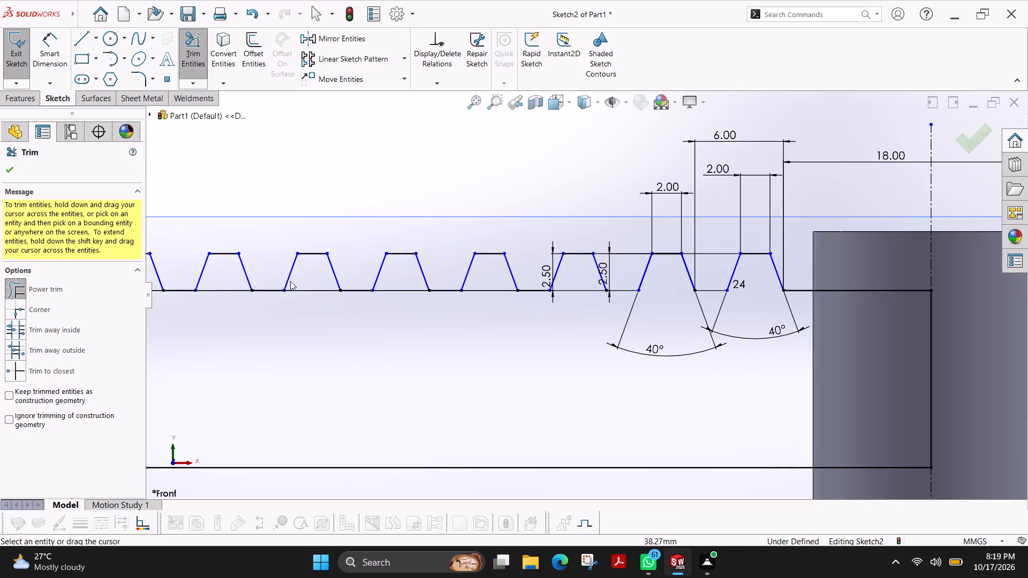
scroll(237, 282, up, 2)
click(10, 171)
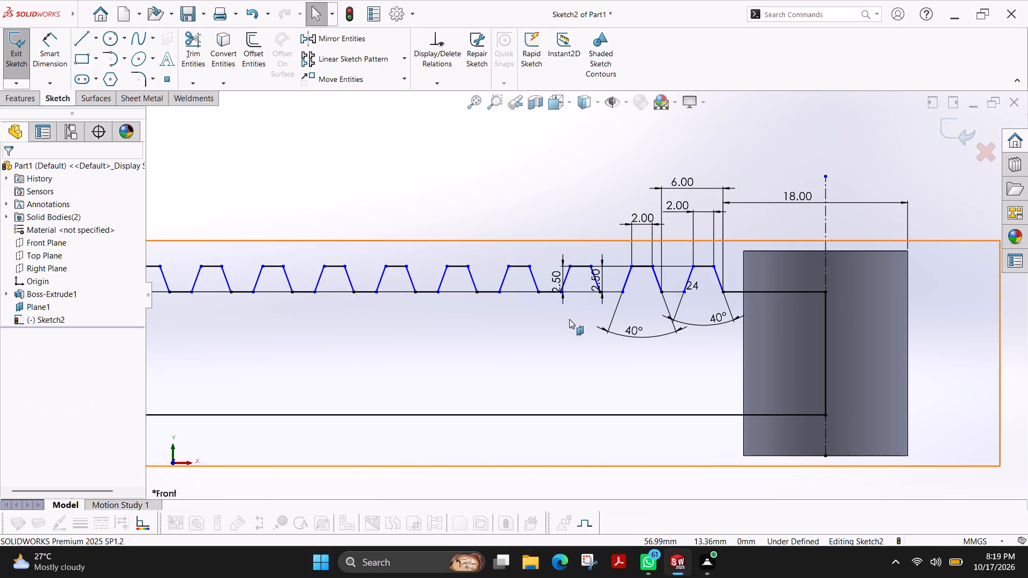
Examine the whole toothed profile between the two bosses, including the tooth bases beside the left boss.
scroll(569, 319, up, 4)
scroll(446, 300, up, 1)
scroll(376, 274, up, 3)
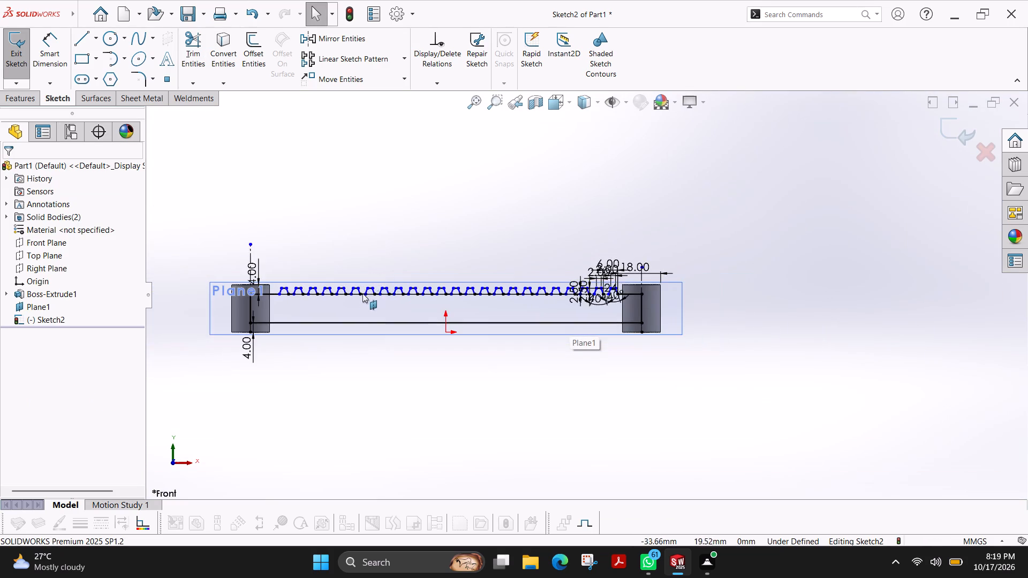
scroll(359, 302, down, 6)
scroll(359, 300, up, 3)
scroll(344, 298, down, 4)
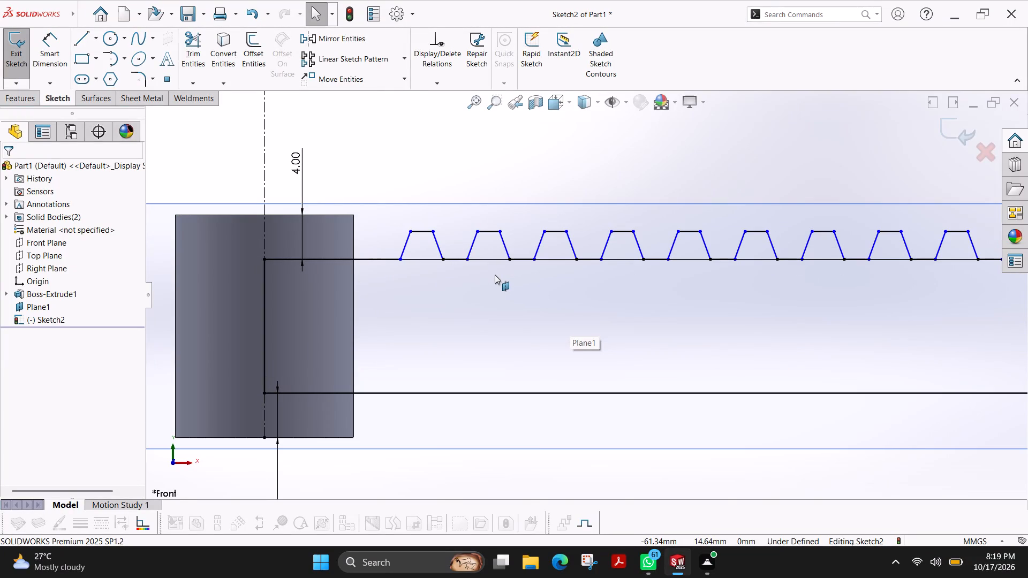
scroll(495, 275, up, 2)
scroll(861, 303, up, 3)
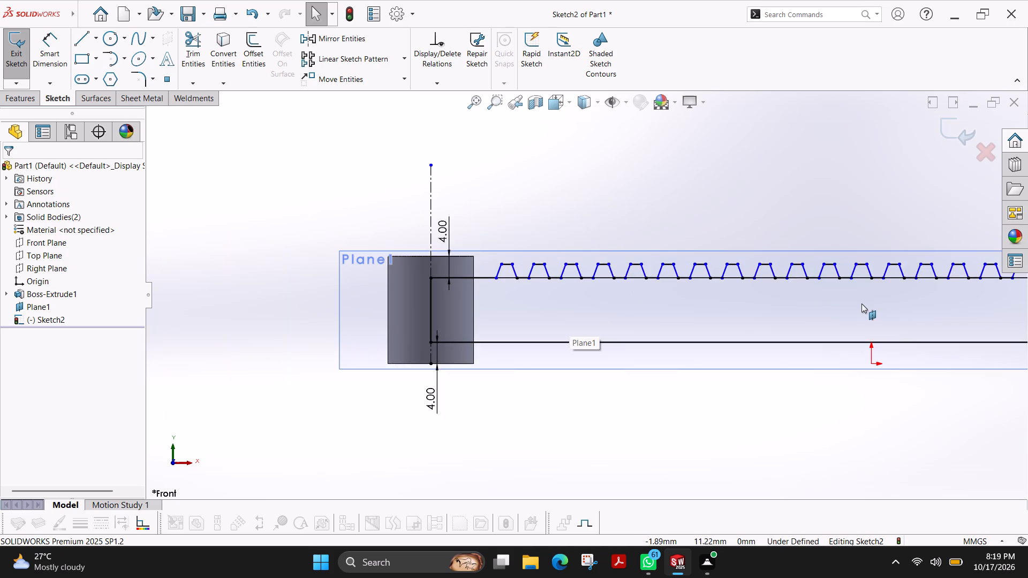
scroll(861, 303, up, 2)
scroll(846, 295, down, 3)
scroll(836, 291, up, 2)
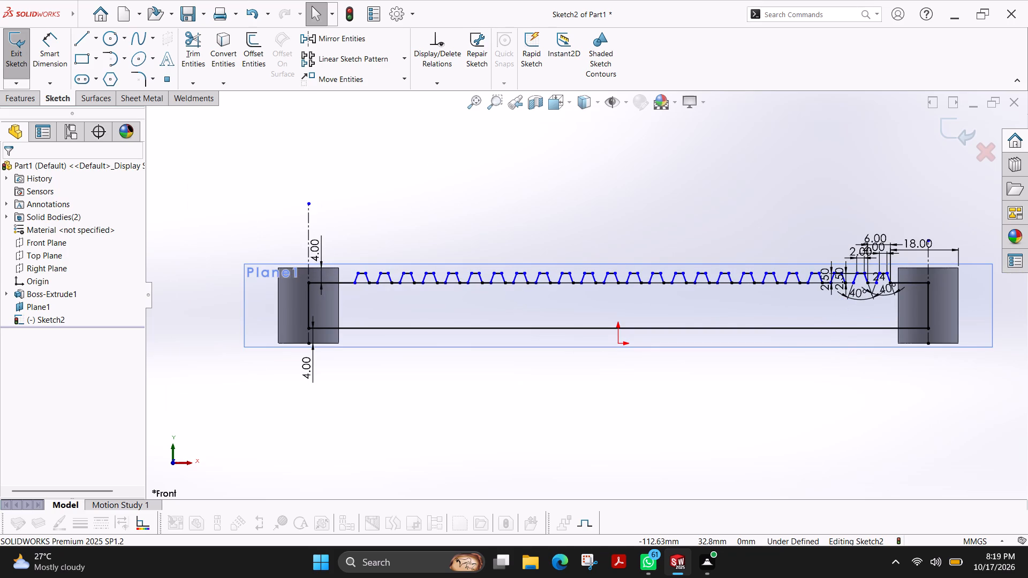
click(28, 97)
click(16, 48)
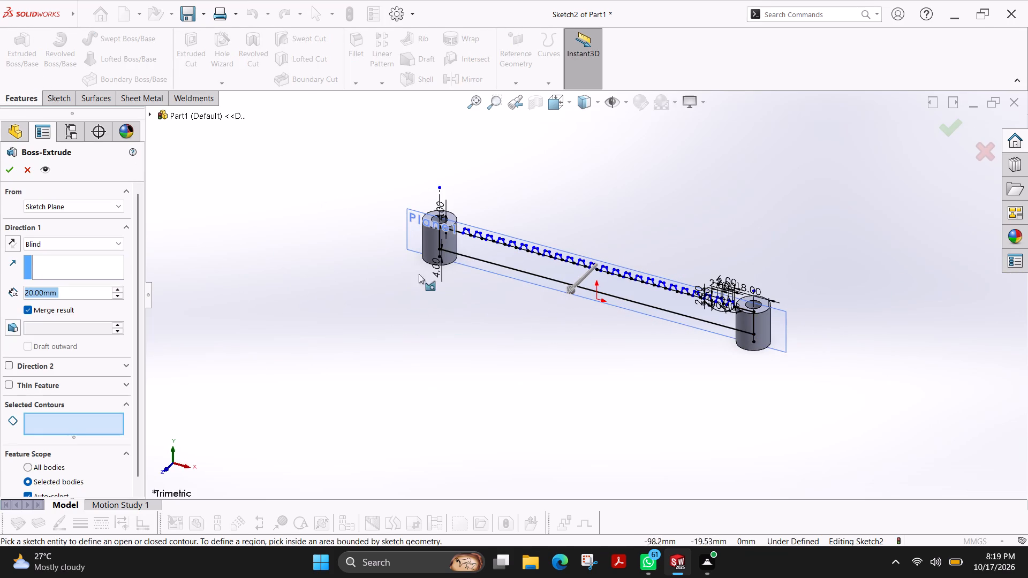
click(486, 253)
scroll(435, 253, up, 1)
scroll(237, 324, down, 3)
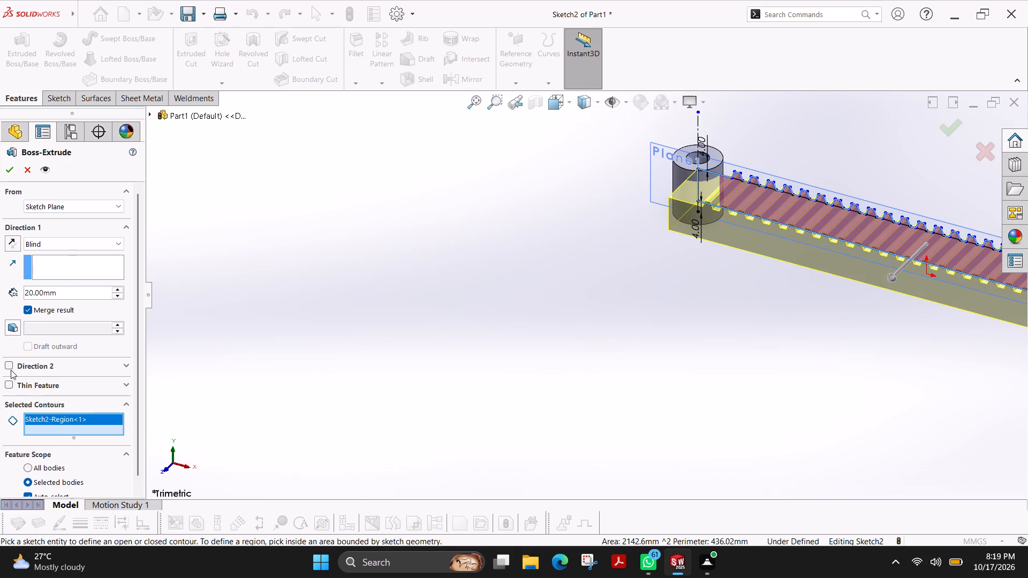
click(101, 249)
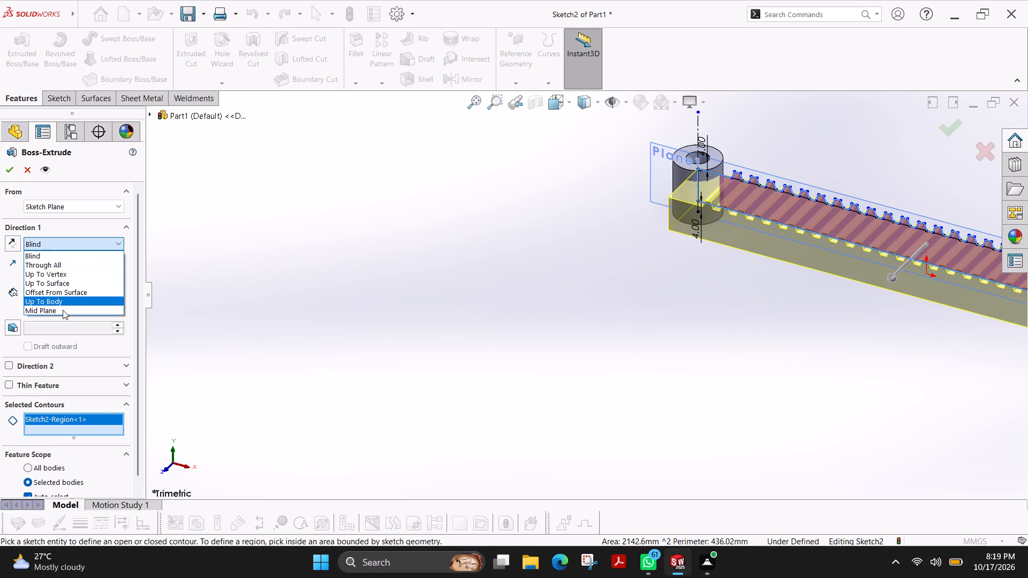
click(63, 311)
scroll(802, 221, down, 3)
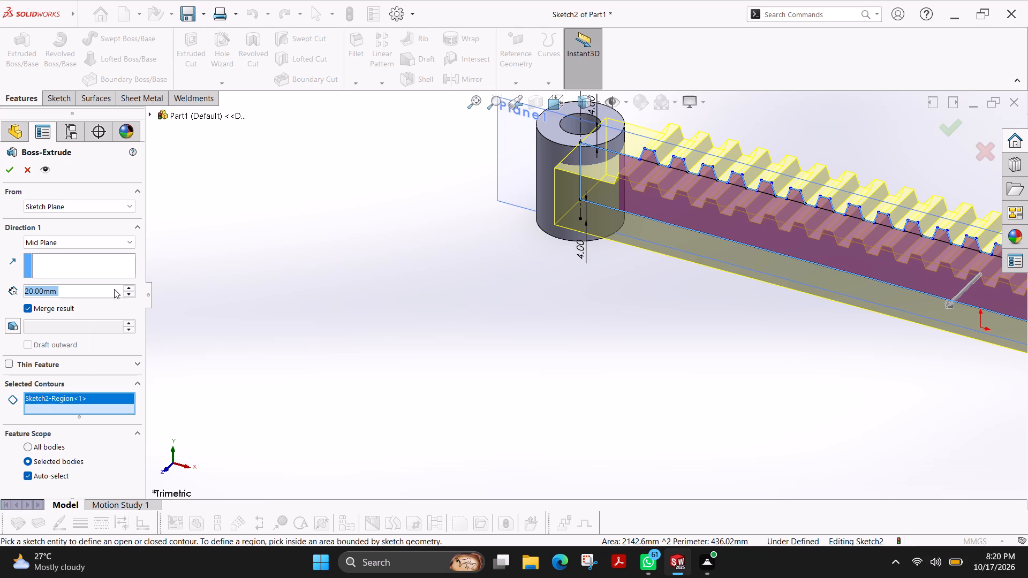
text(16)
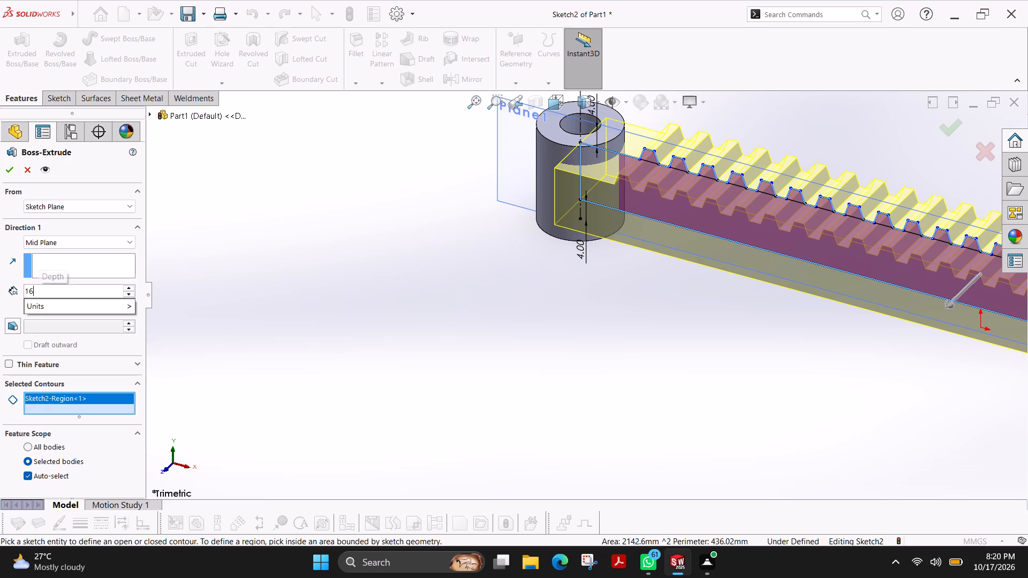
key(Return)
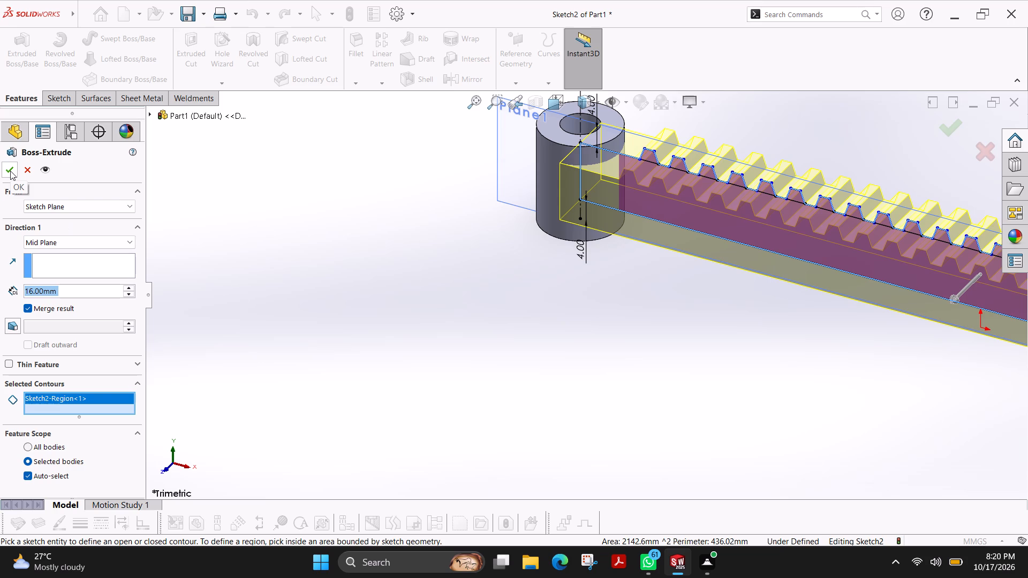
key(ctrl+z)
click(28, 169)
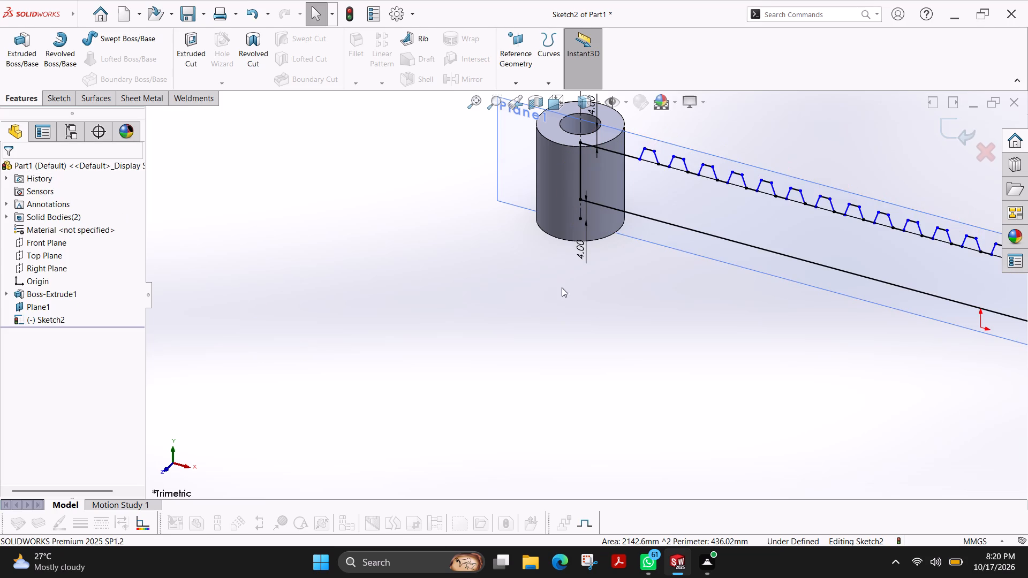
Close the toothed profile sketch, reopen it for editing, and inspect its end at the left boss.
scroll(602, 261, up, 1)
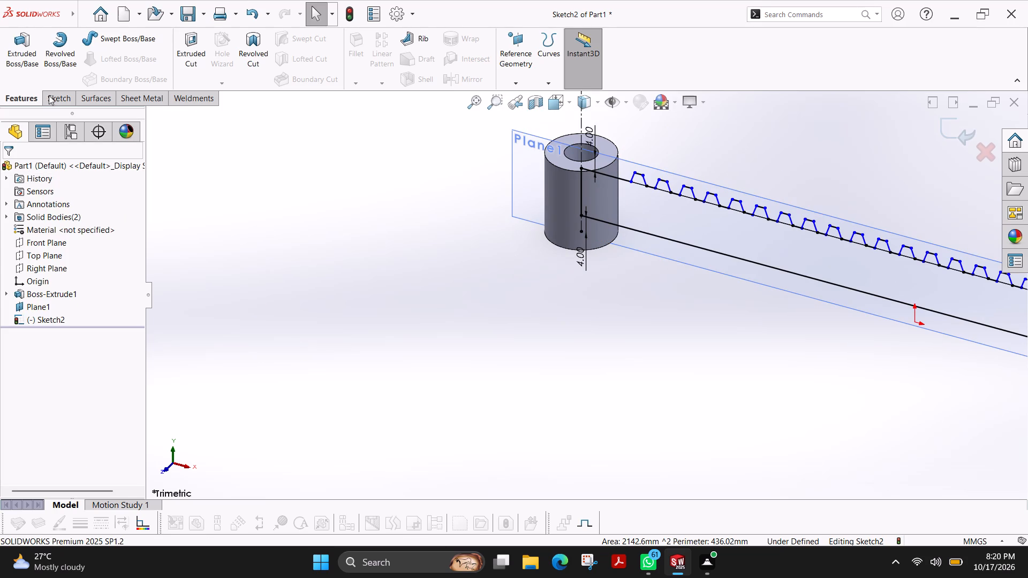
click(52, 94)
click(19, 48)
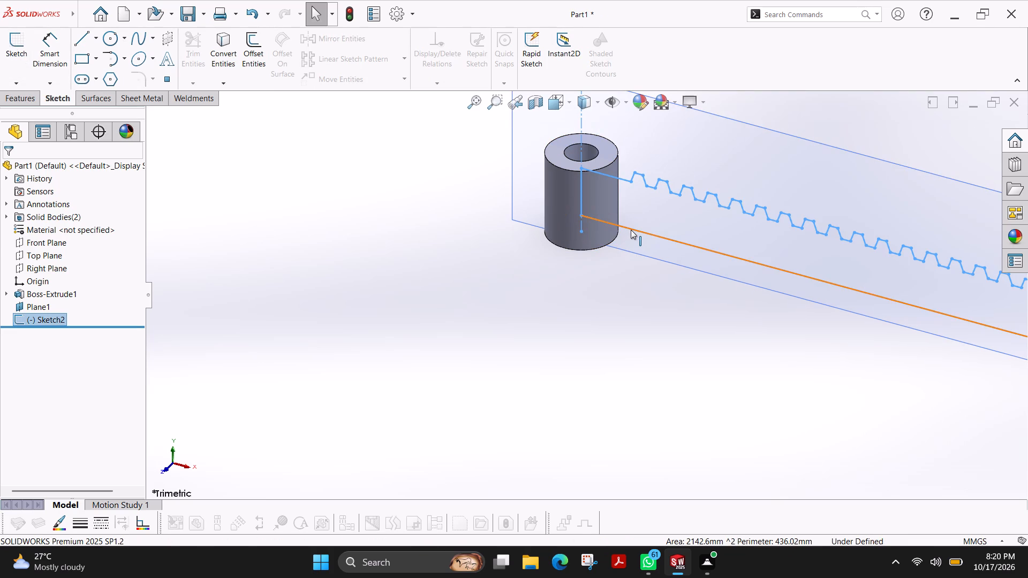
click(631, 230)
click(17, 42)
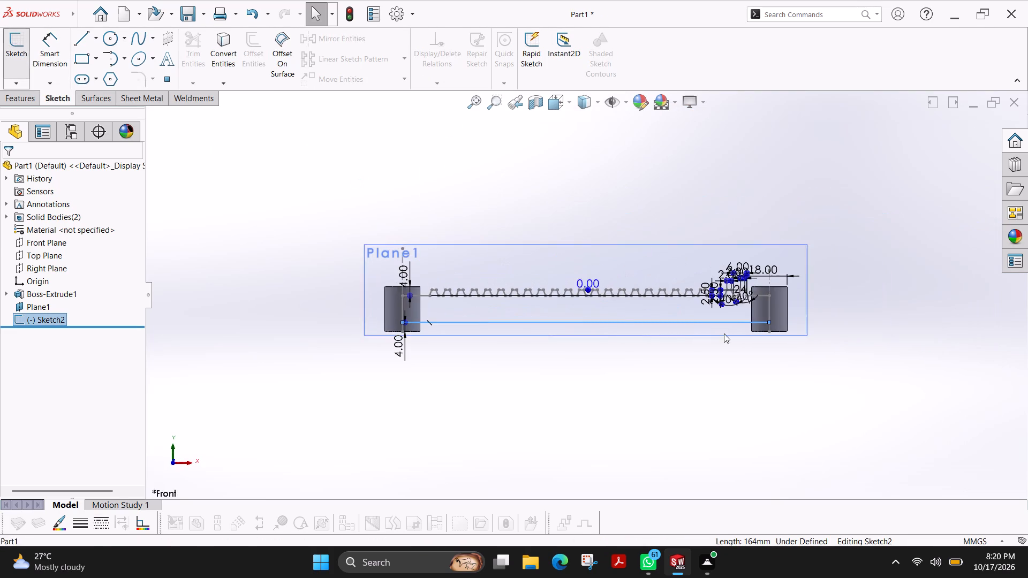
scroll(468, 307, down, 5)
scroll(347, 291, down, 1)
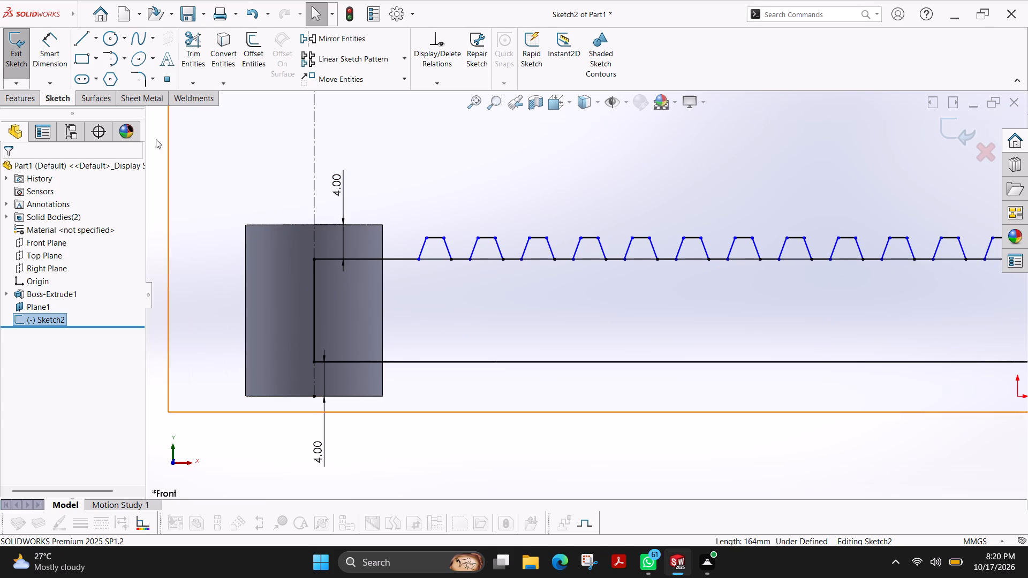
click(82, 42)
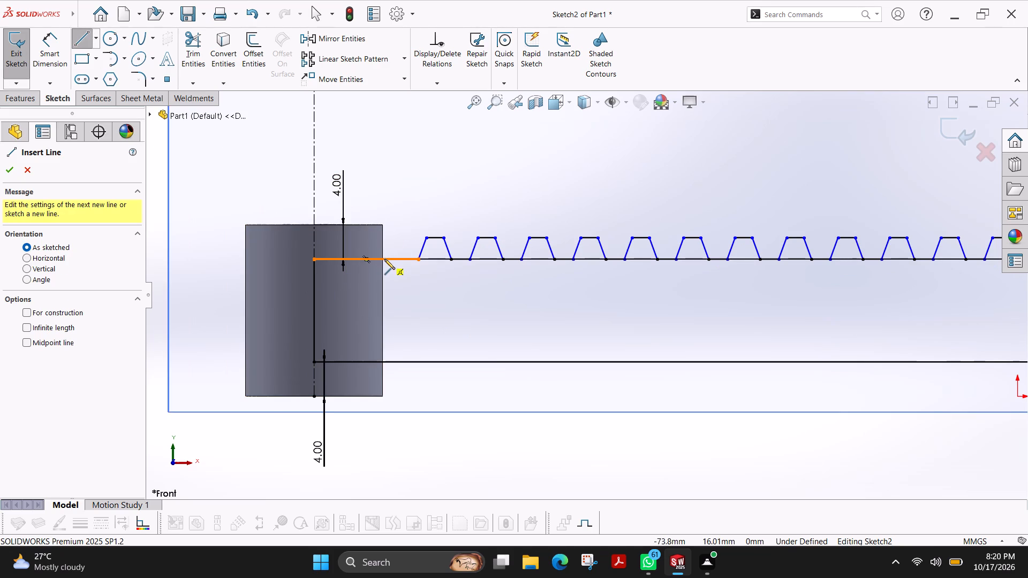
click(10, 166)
Extrude the toothed bar region 16 mm with the Mid Plane end condition, merging it with the two bosses.
click(22, 101)
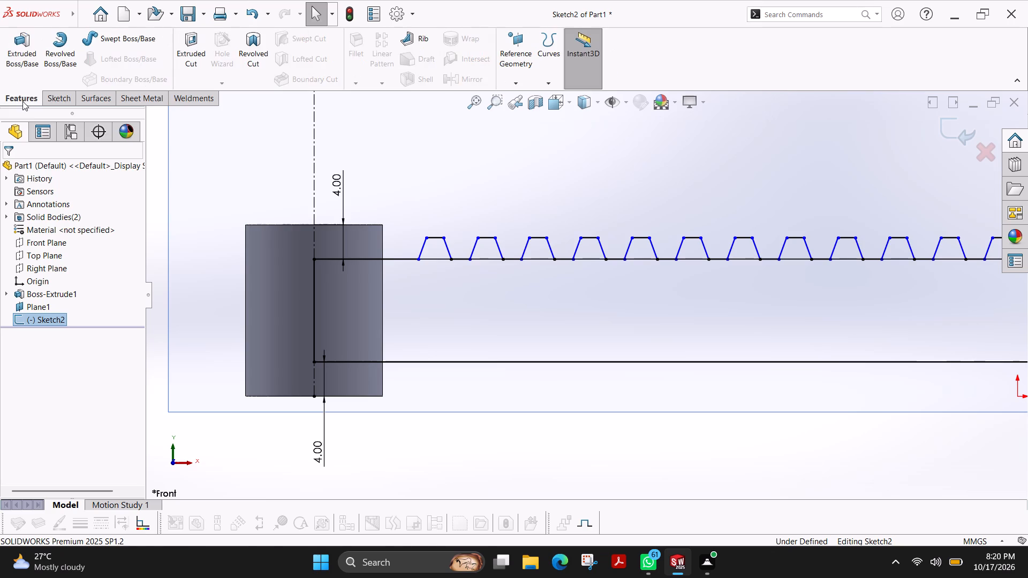
click(22, 63)
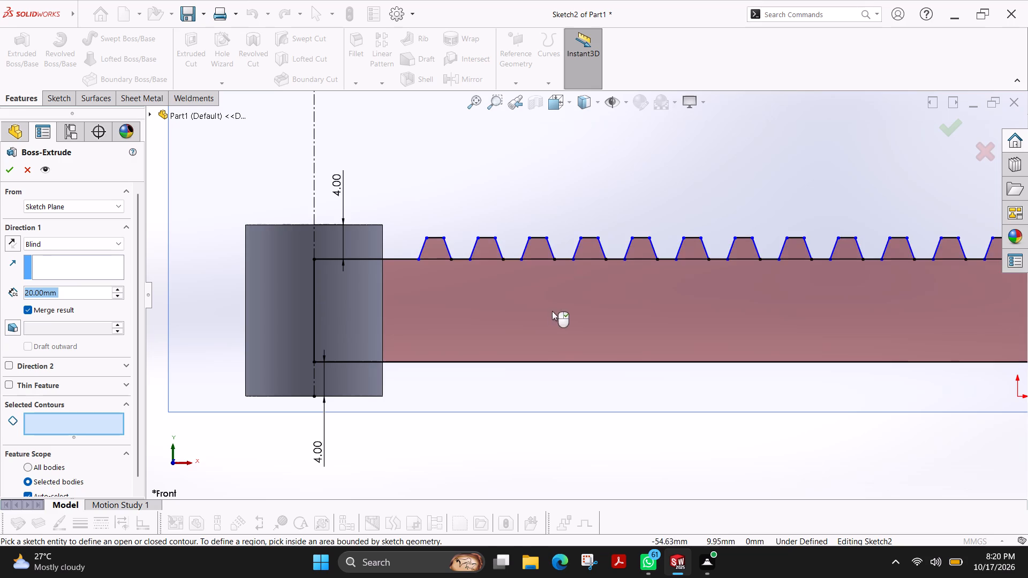
click(588, 315)
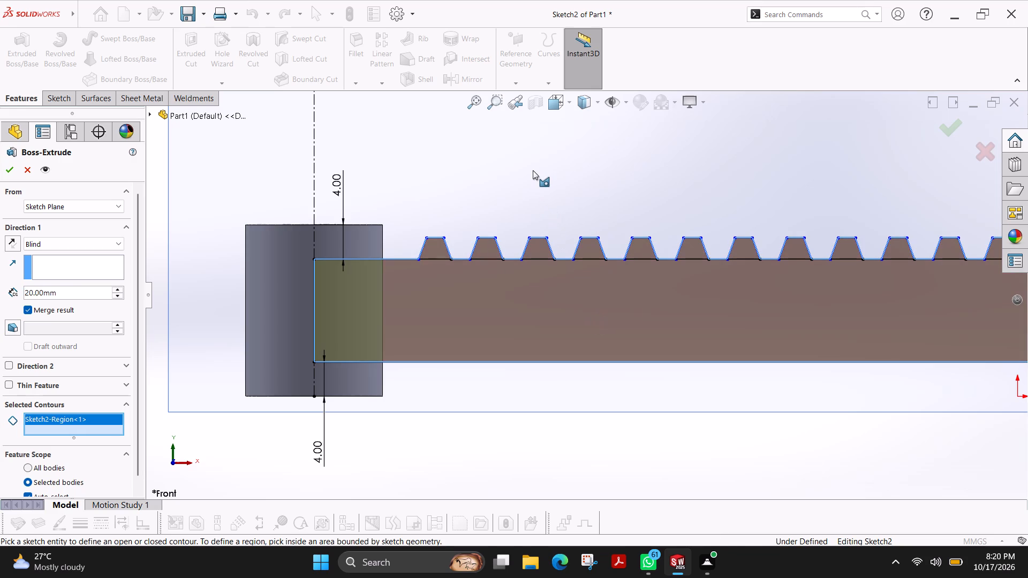
ctrl+shift+middle_drag(533, 170, 505, 278)
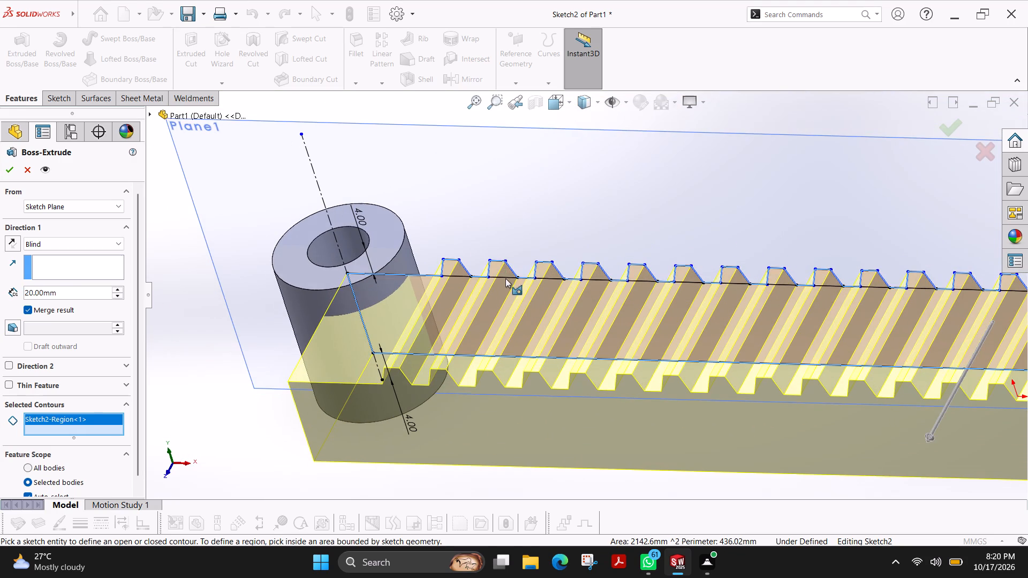
double_click(97, 289)
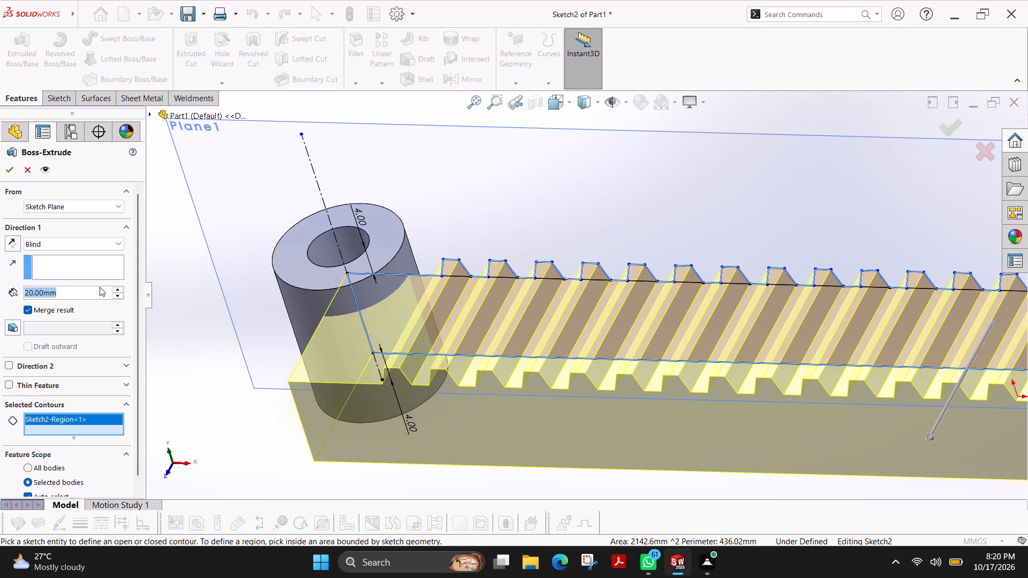
text(16)
key(Return)
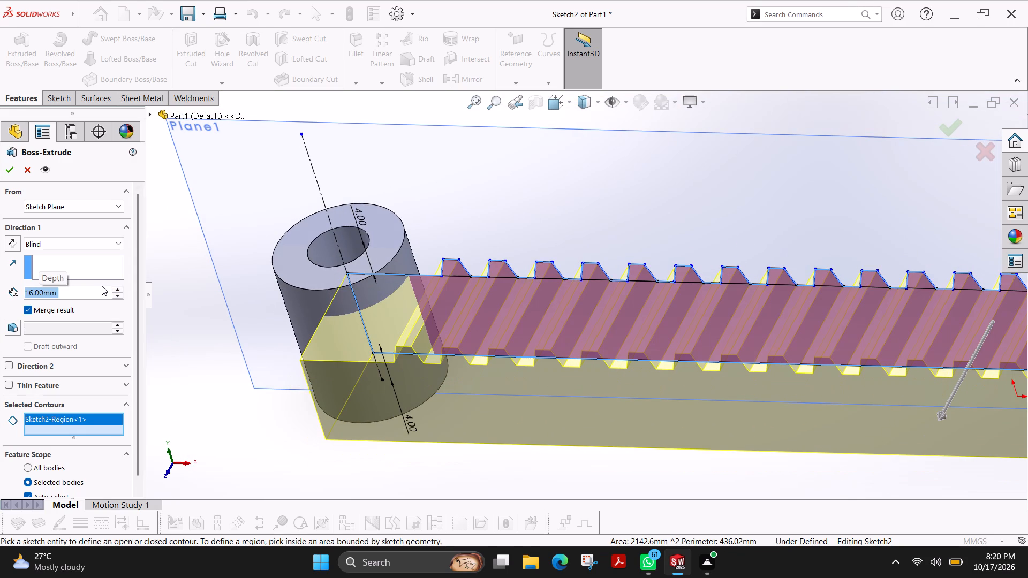
click(78, 239)
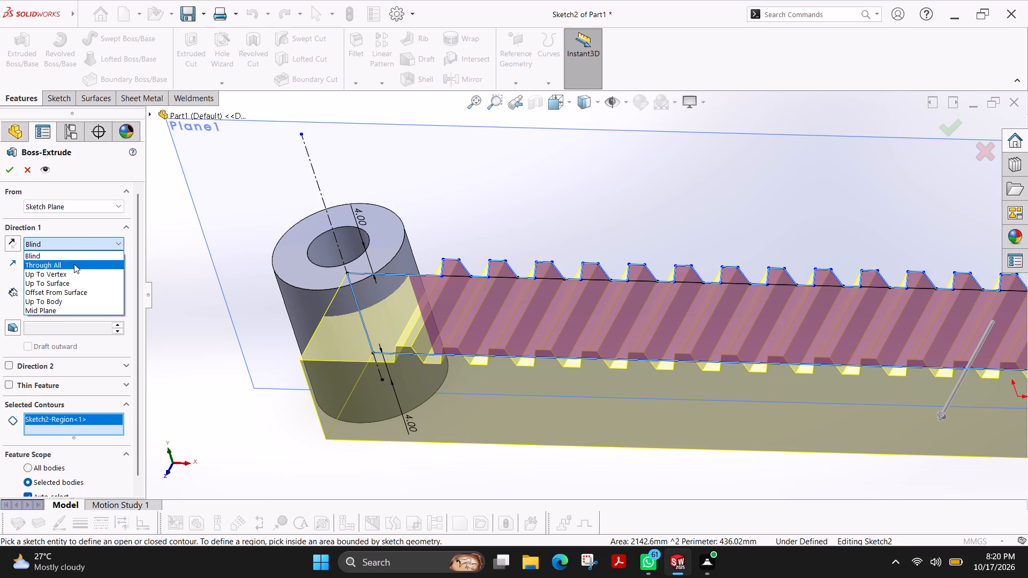
click(56, 309)
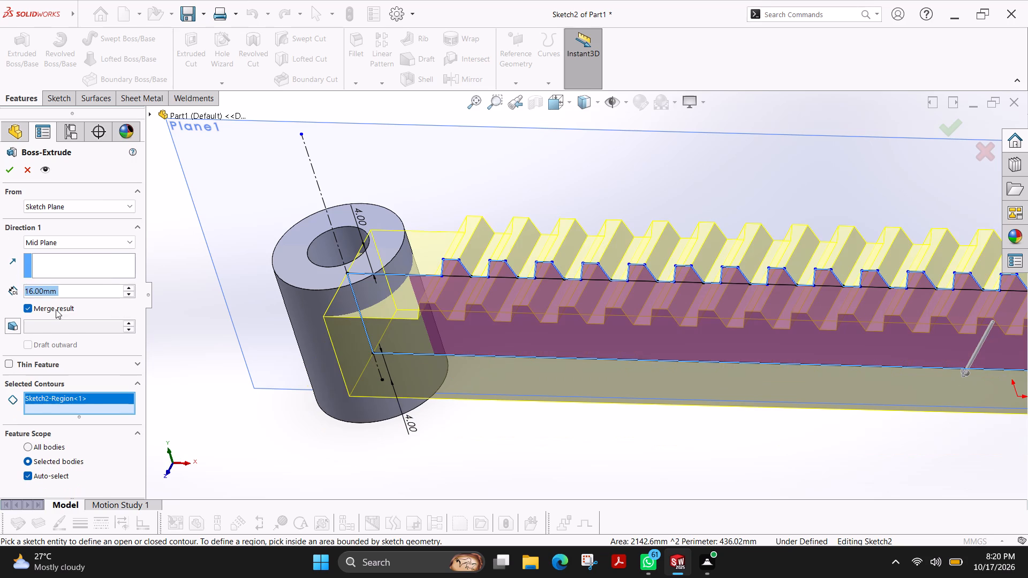
click(10, 170)
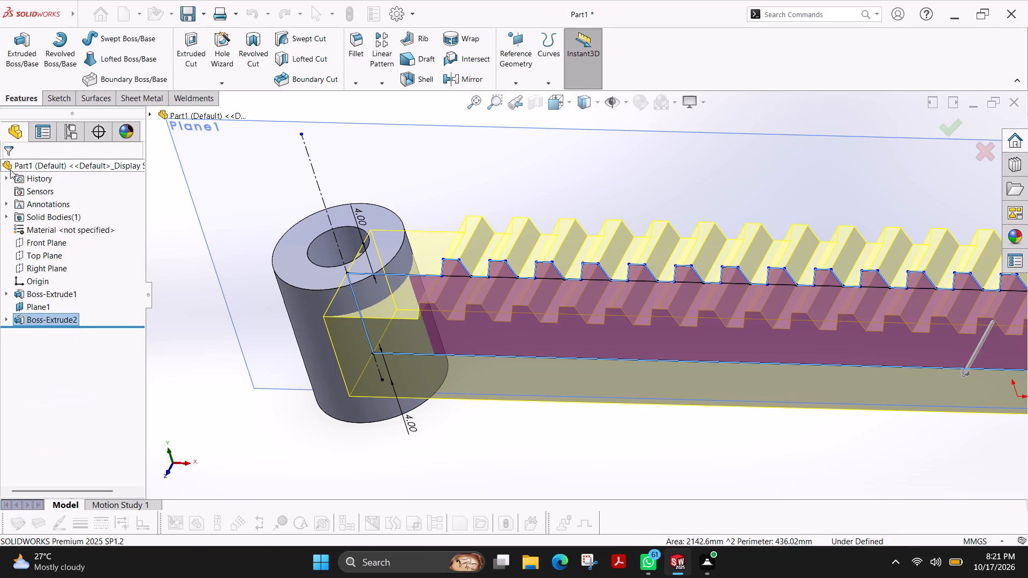
Start a sketch on the left boss's top face and draw a 3.75 mm radius circle concentric with its hole.
ctrl+shift+middle_drag(184, 244, 220, 296)
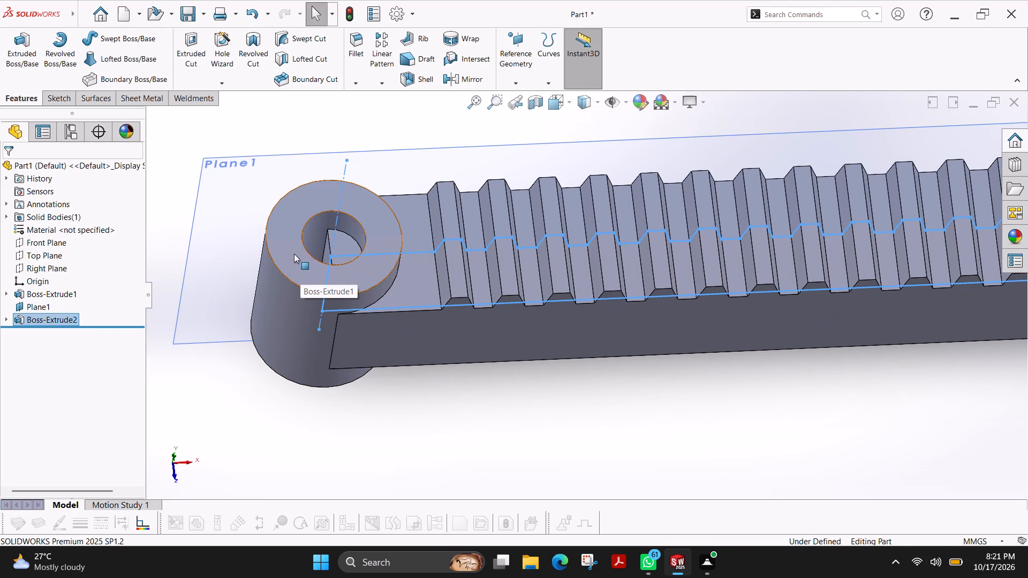
scroll(493, 318, up, 2)
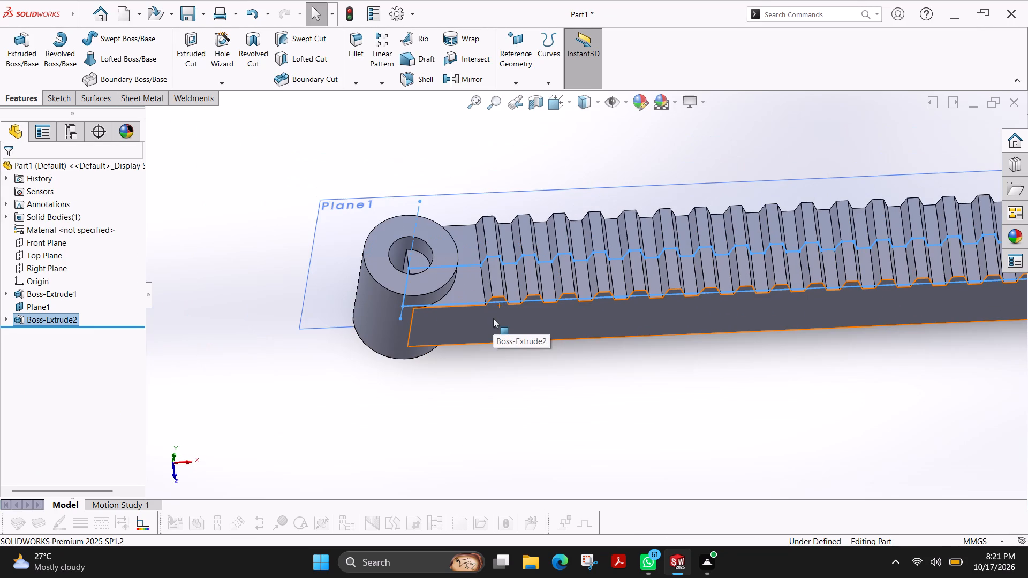
click(389, 273)
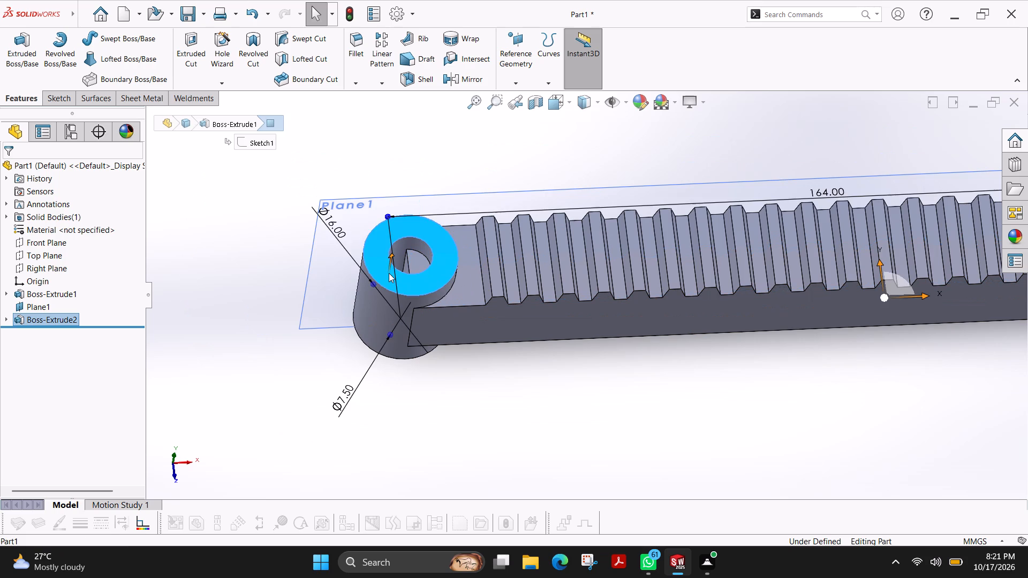
click(56, 93)
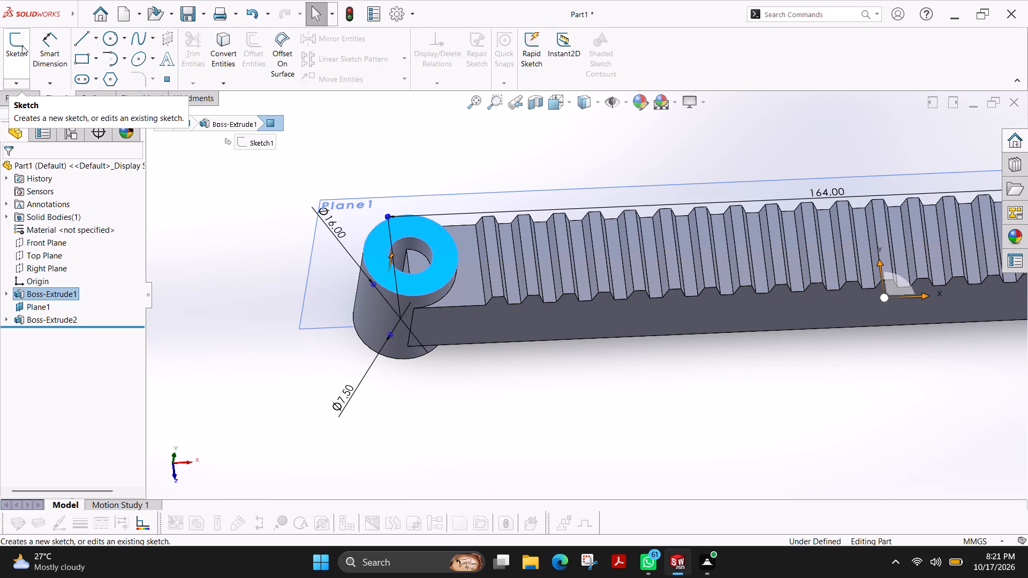
click(22, 45)
scroll(437, 277, down, 2)
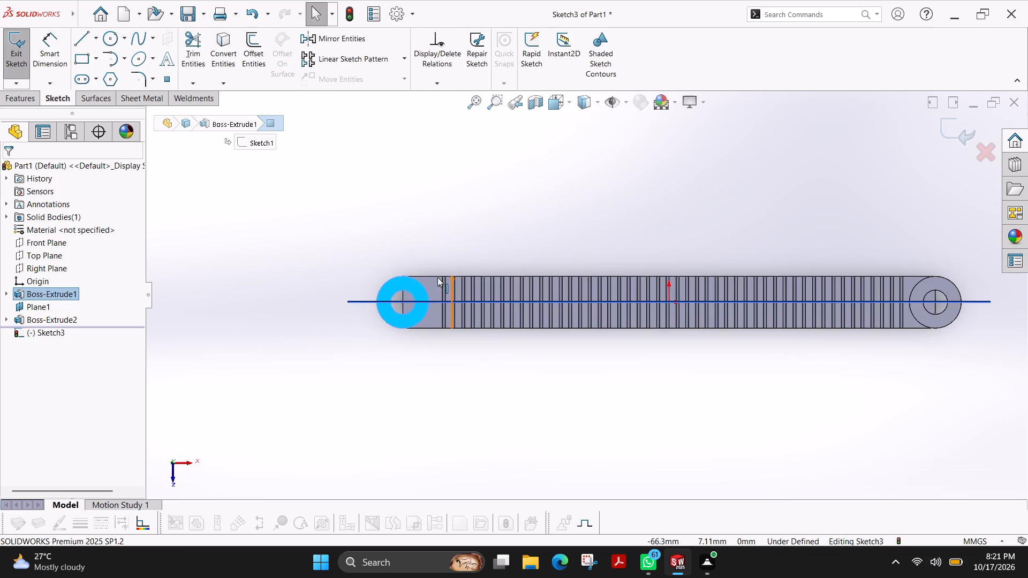
scroll(435, 279, down, 3)
scroll(415, 329, down, 3)
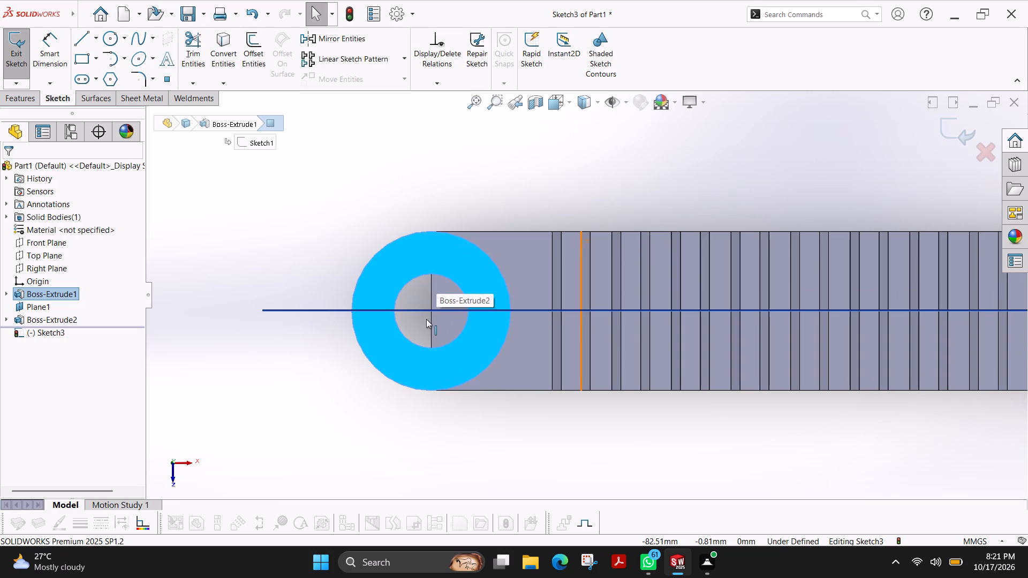
key(Escape)
click(114, 39)
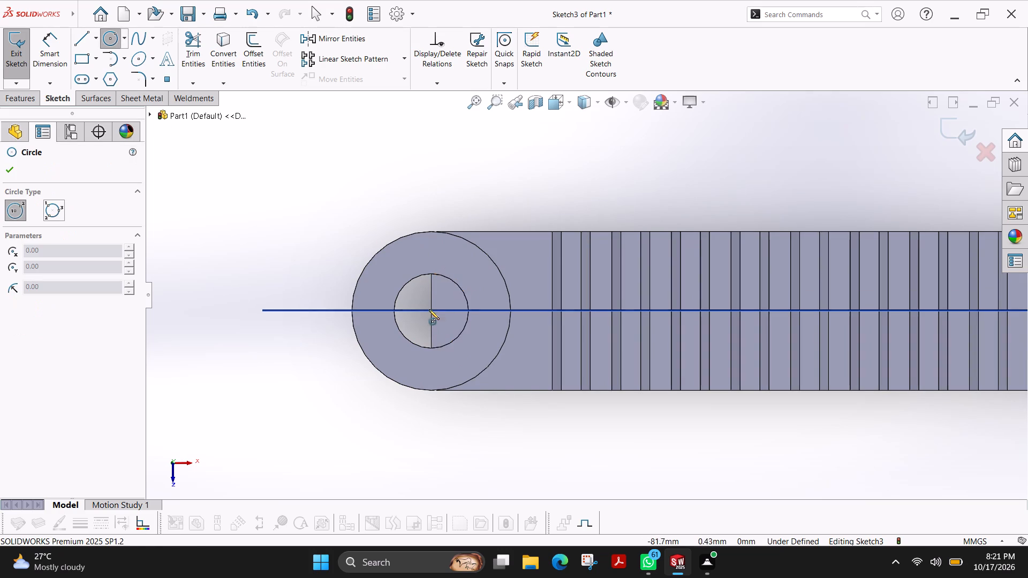
click(431, 311)
click(437, 275)
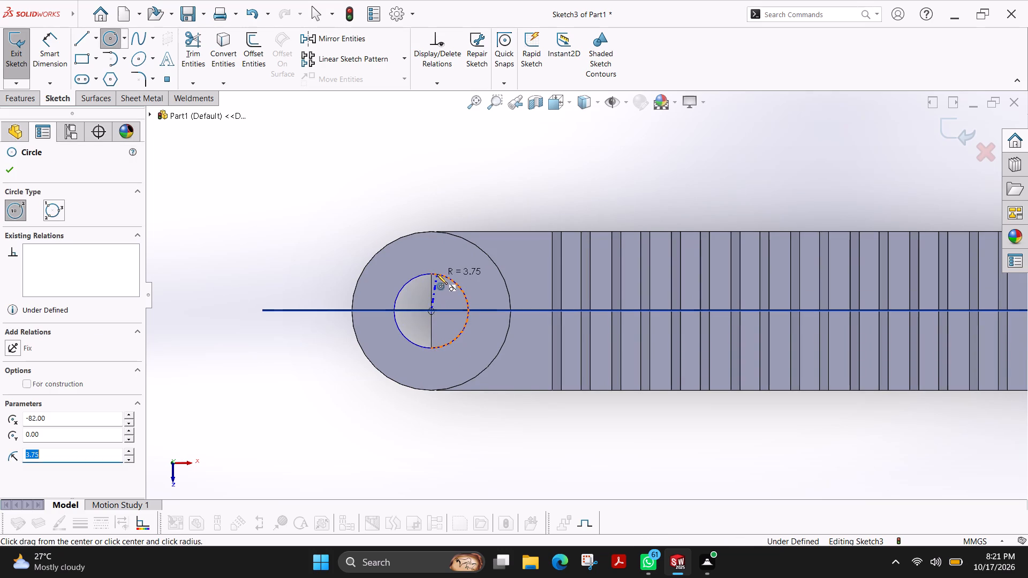
Draw a matching 3.75 mm radius circle over the hole in the right boss.
scroll(543, 321, up, 2)
scroll(987, 250, up, 6)
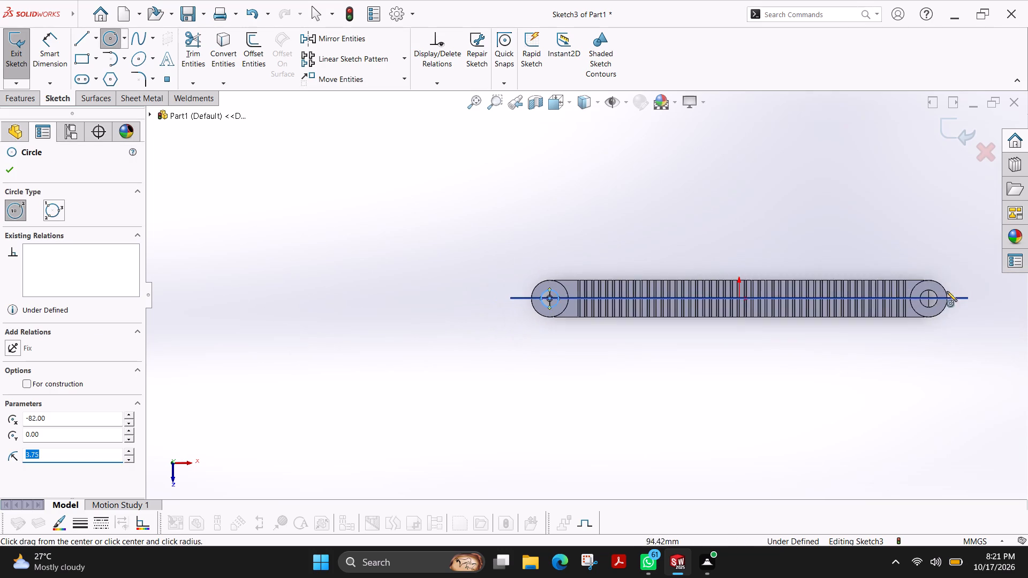
scroll(939, 295, down, 3)
scroll(878, 292, down, 4)
scroll(774, 314, down, 1)
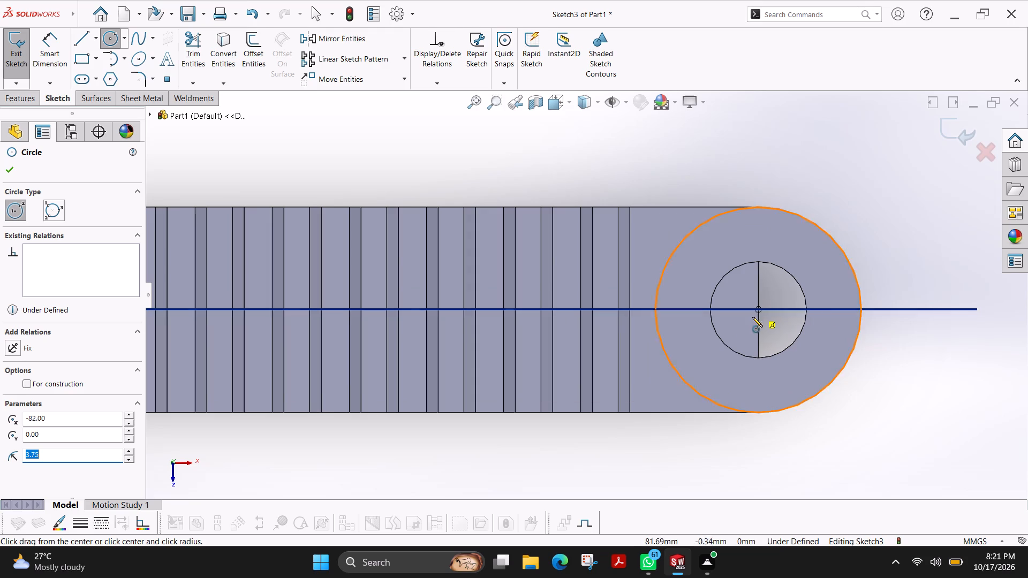
click(758, 310)
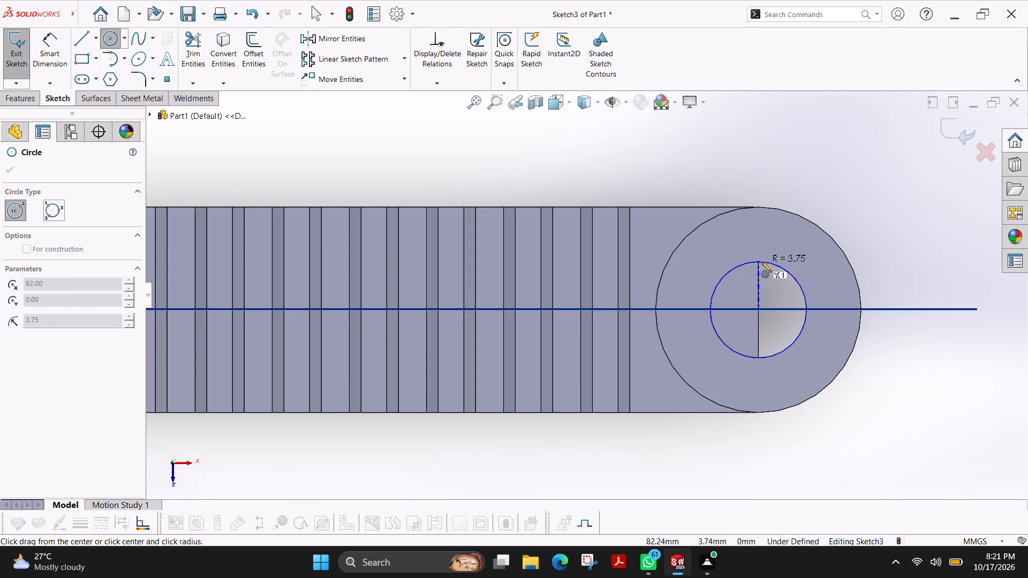
click(772, 264)
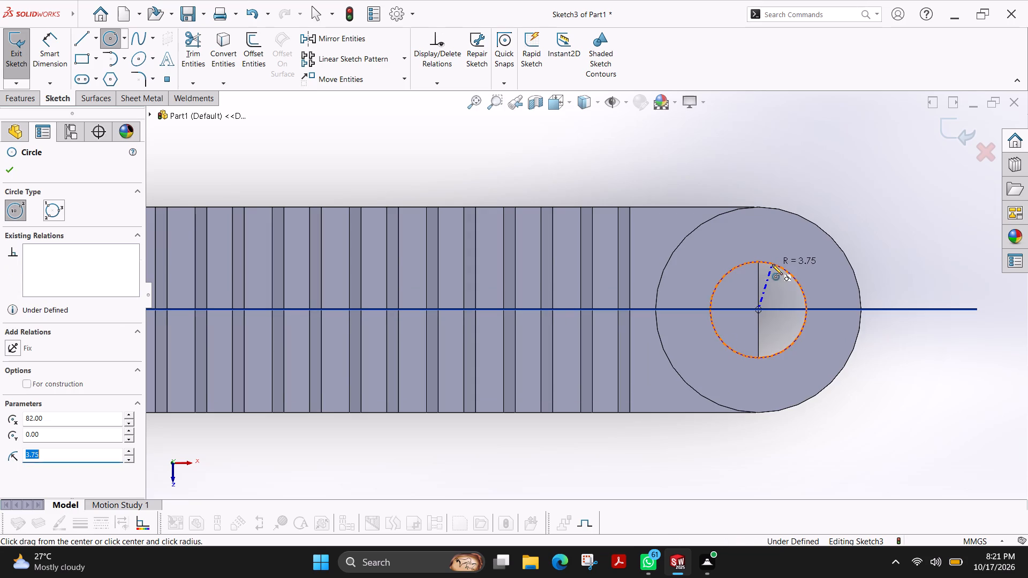
Cut both circles through the bosses with a Blind Extruded Cut 36 mm deep.
scroll(720, 308, up, 3)
scroll(309, 238, up, 3)
scroll(259, 209, up, 4)
scroll(259, 209, down, 4)
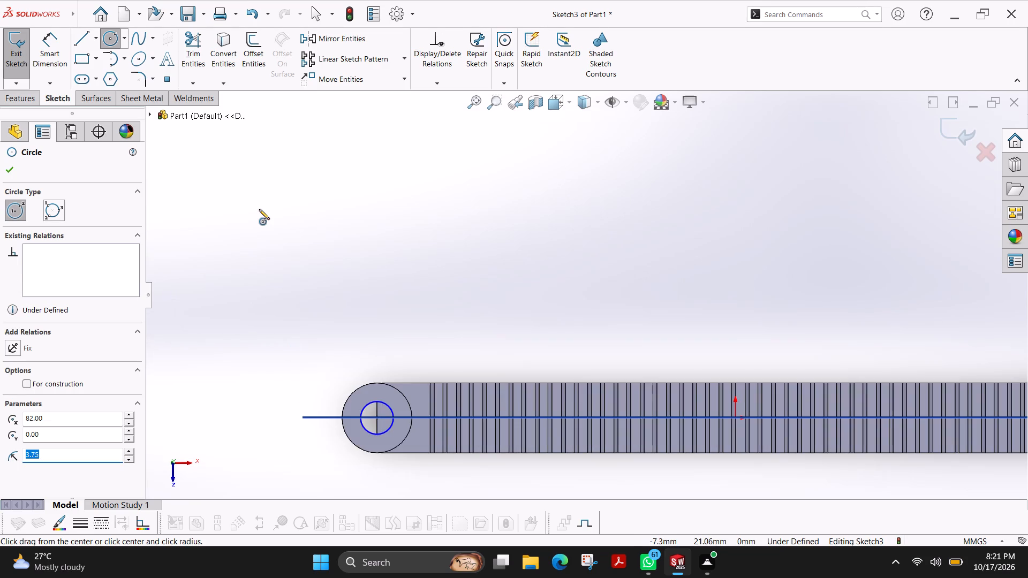
click(35, 101)
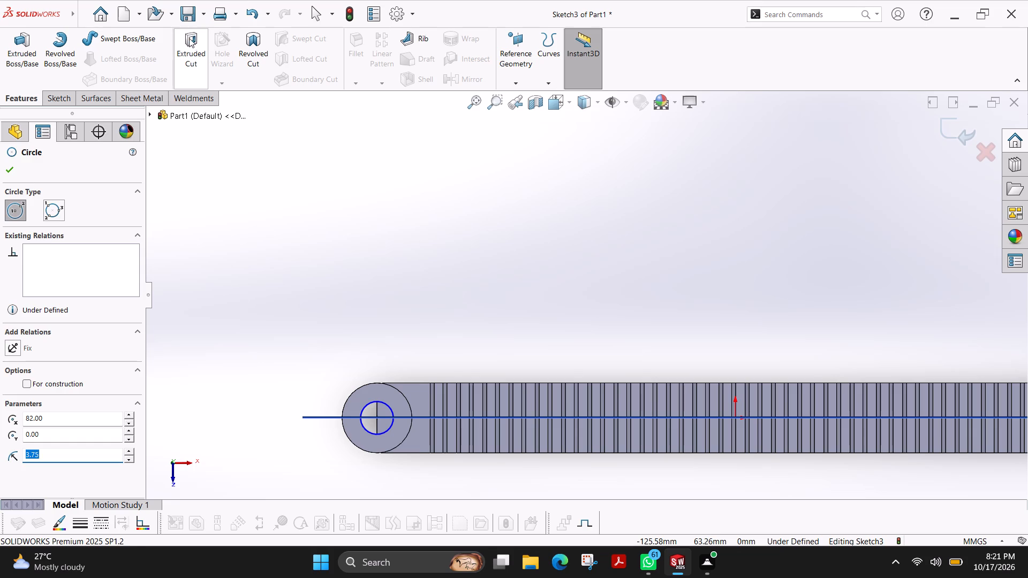
click(190, 39)
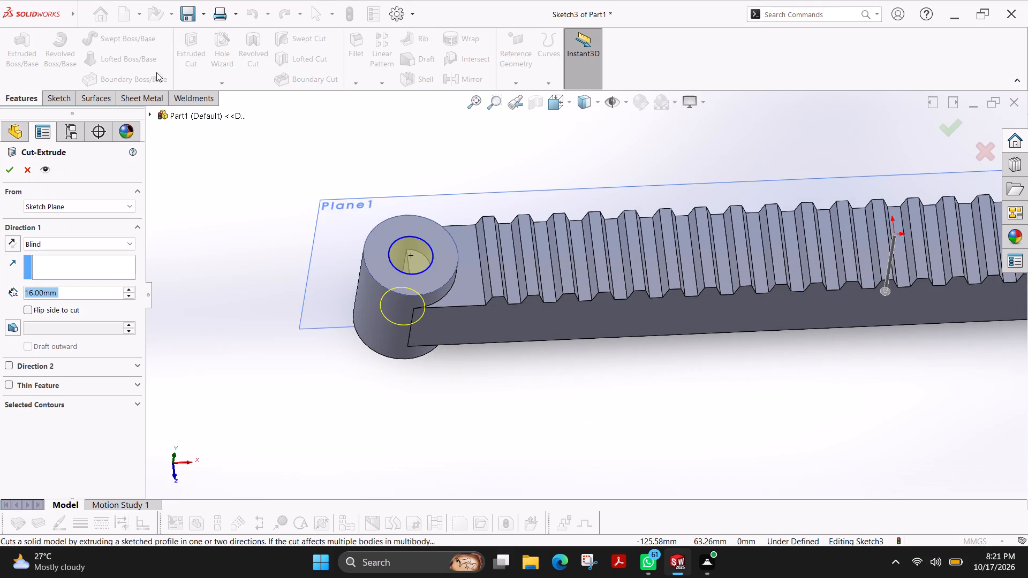
double_click(131, 288)
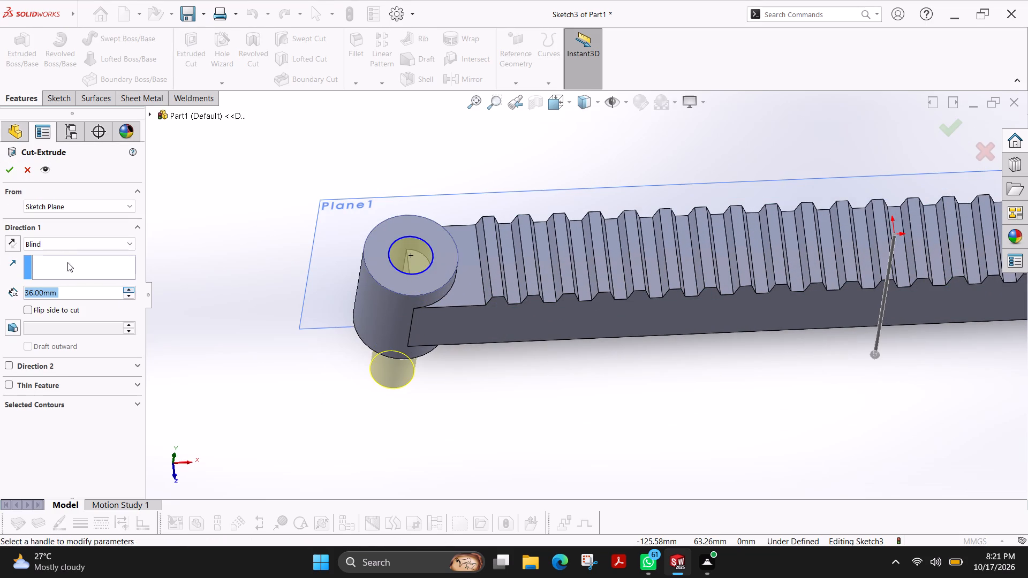
click(4, 169)
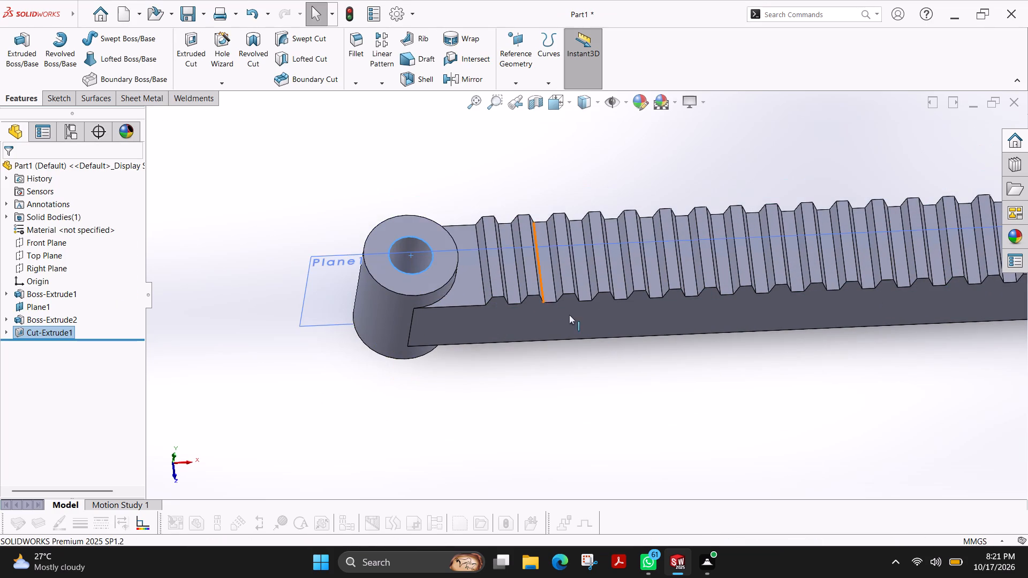
Hide the reference plane Plane1 that runs through the toothed bar.
scroll(599, 329, up, 3)
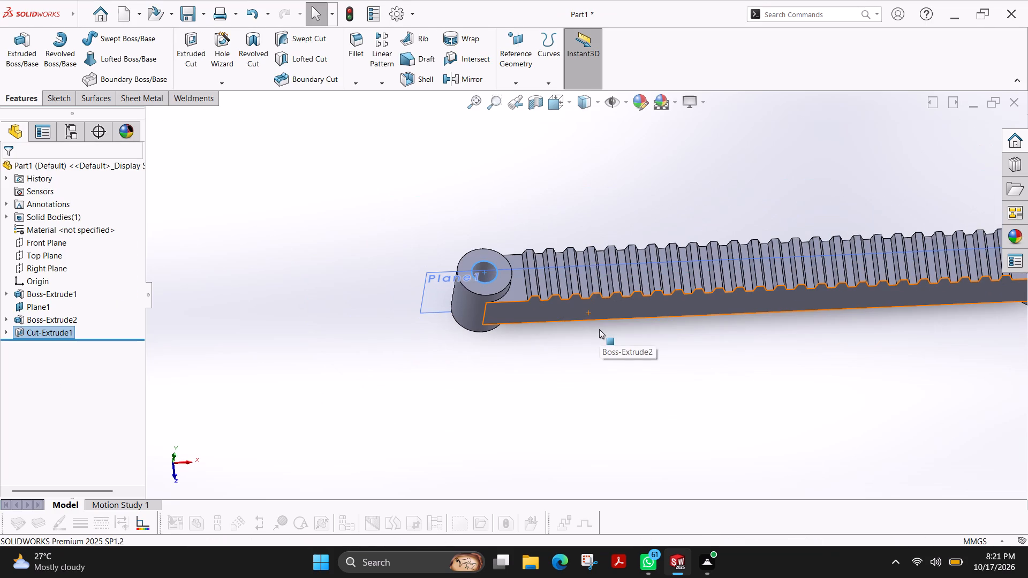
scroll(599, 329, up, 3)
scroll(684, 298, down, 2)
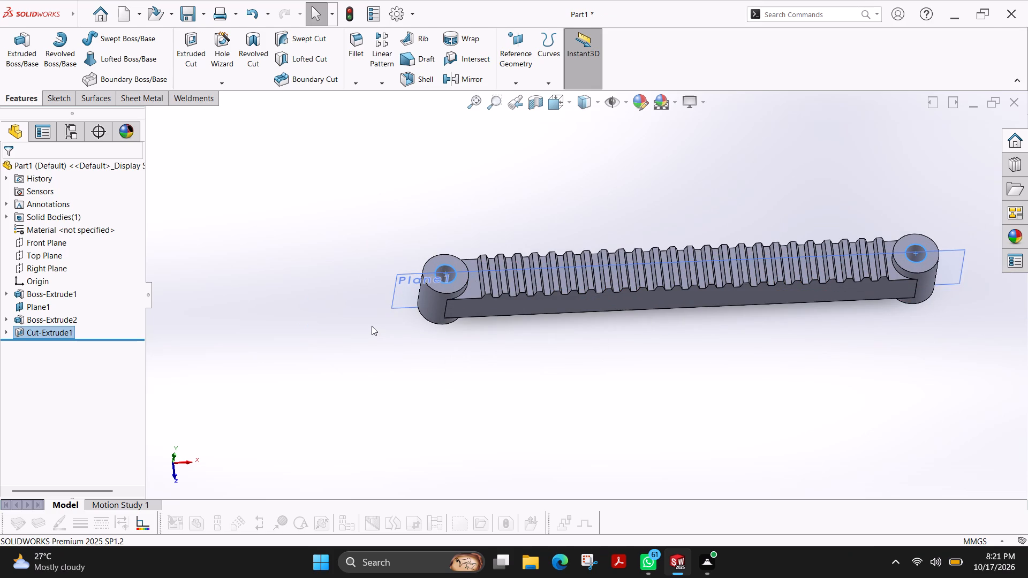
right_click(400, 301)
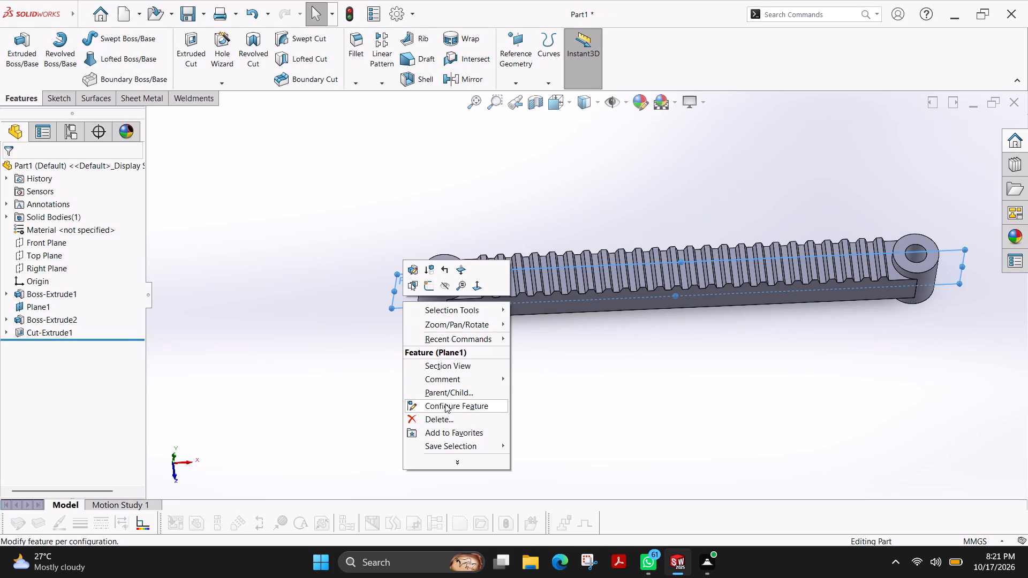
click(443, 288)
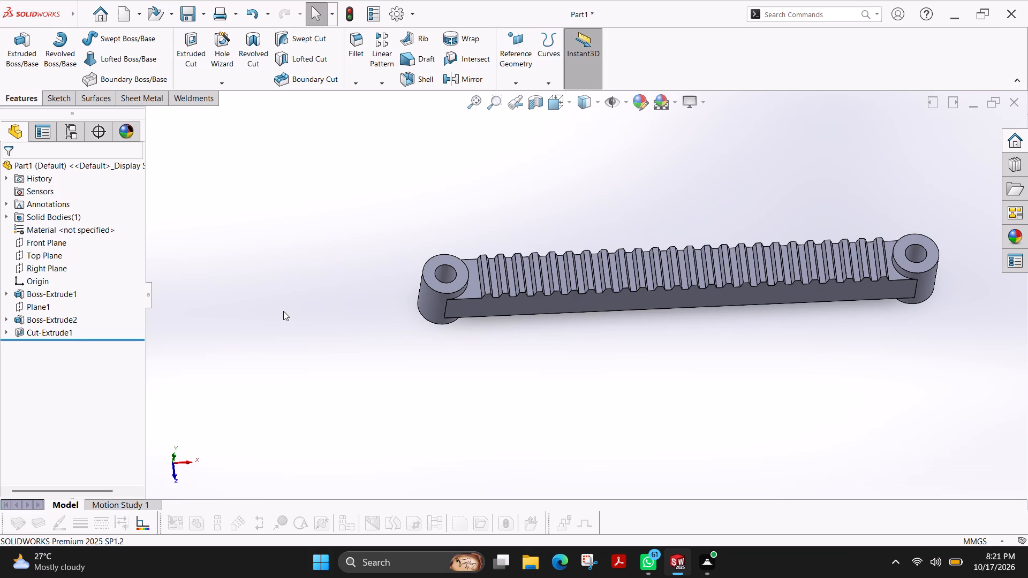
Orient the finished model to the Isometric view.
click(568, 105)
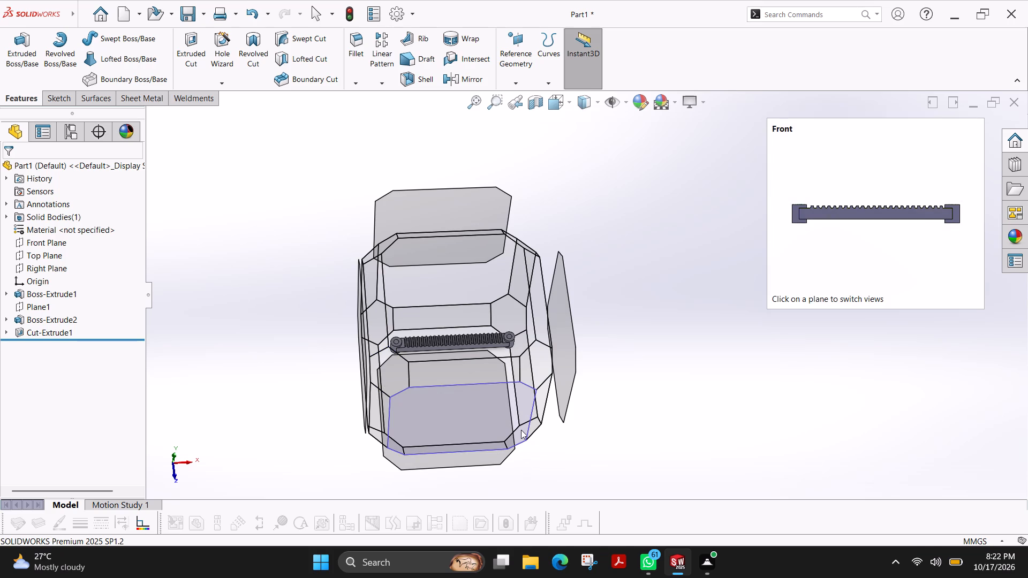
middle_drag(532, 433, 510, 387)
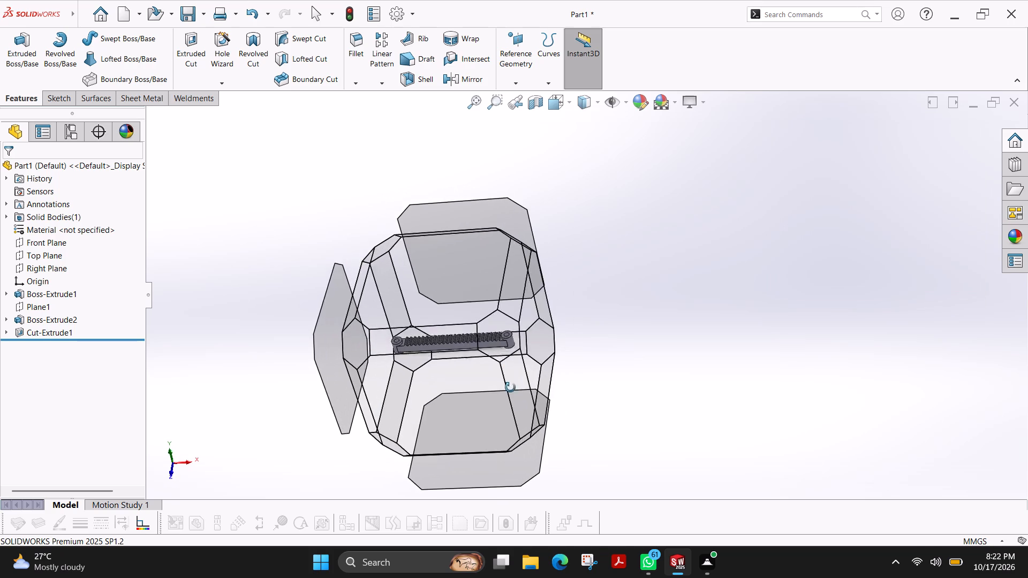
middle_drag(510, 387, 513, 368)
scroll(520, 398, up, 1)
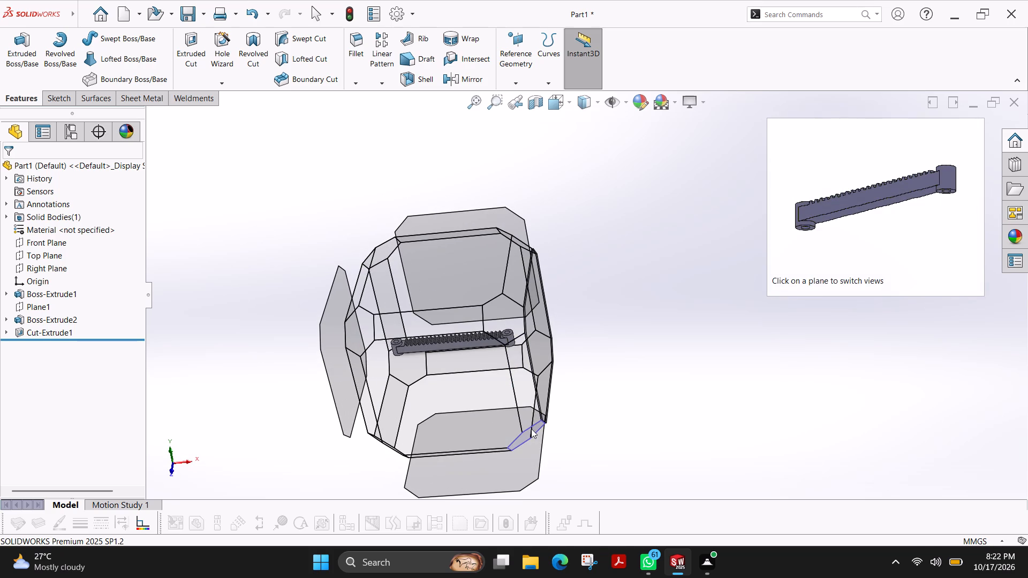
click(507, 307)
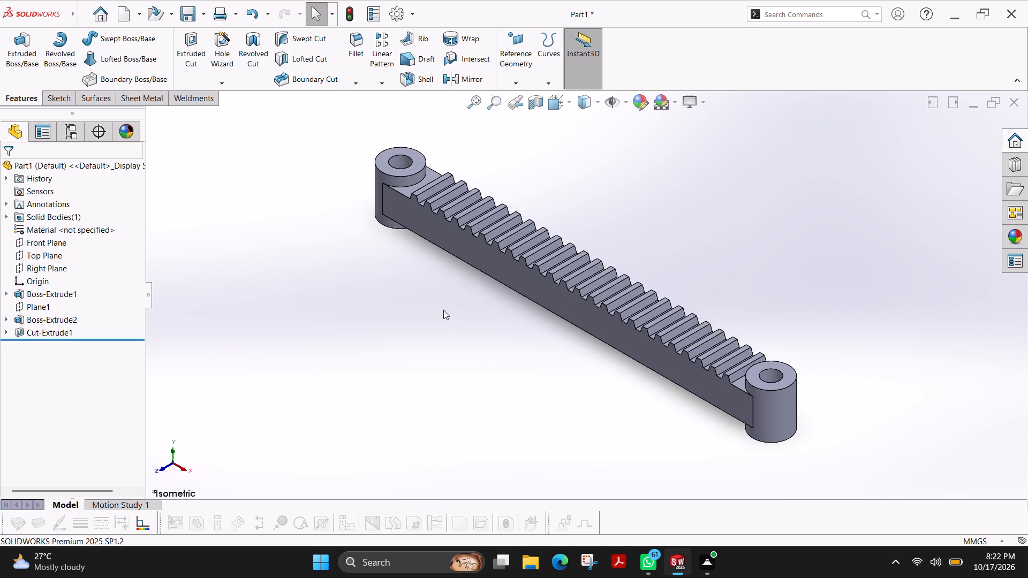
Save the part as fujiPart57 in the solidworks folder of fuji drawing file.
key(ctrl+s)
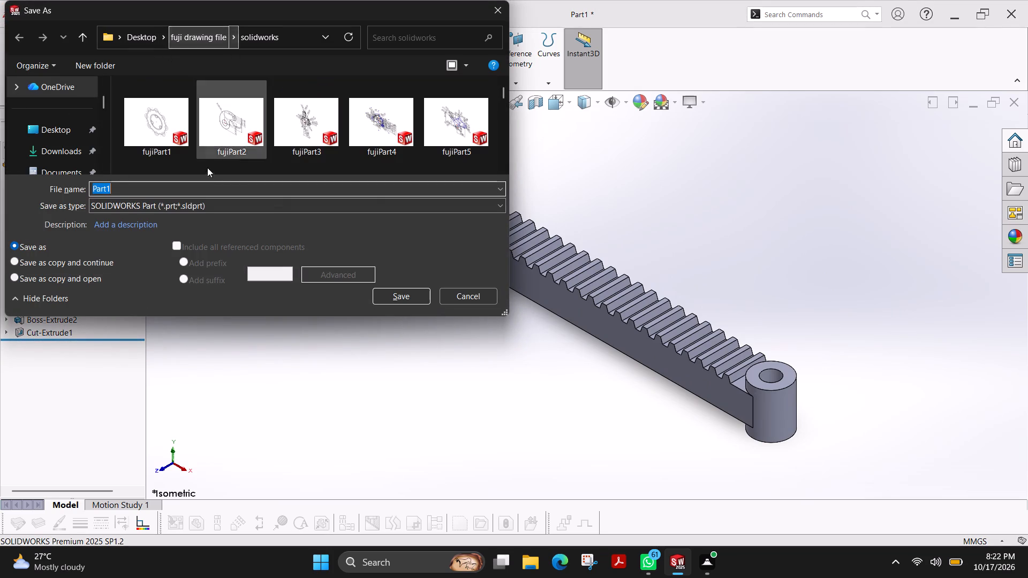
scroll(250, 146, down, 20)
scroll(250, 146, down, 2)
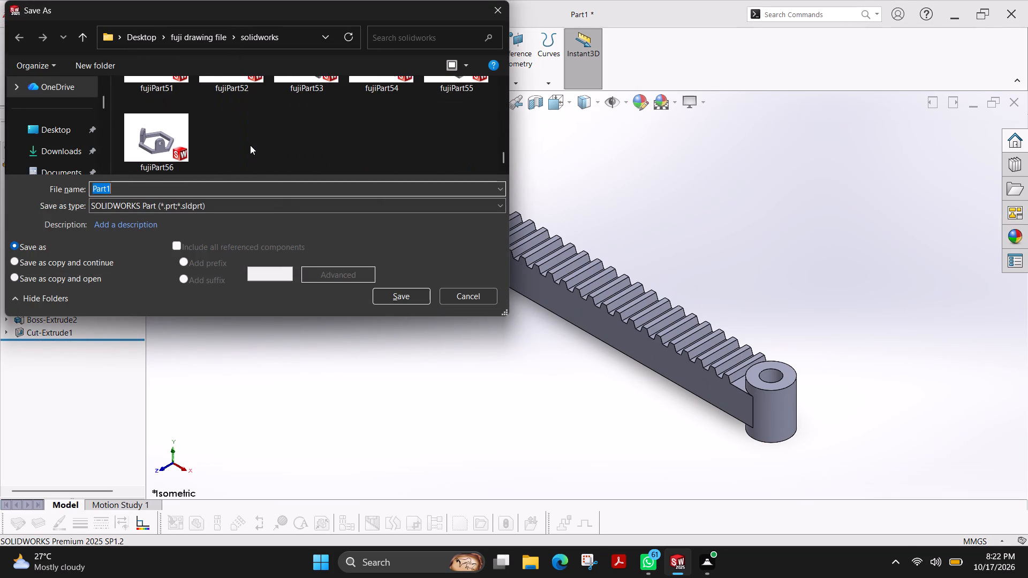
key(Right)
key(BackSpace)
text(57)
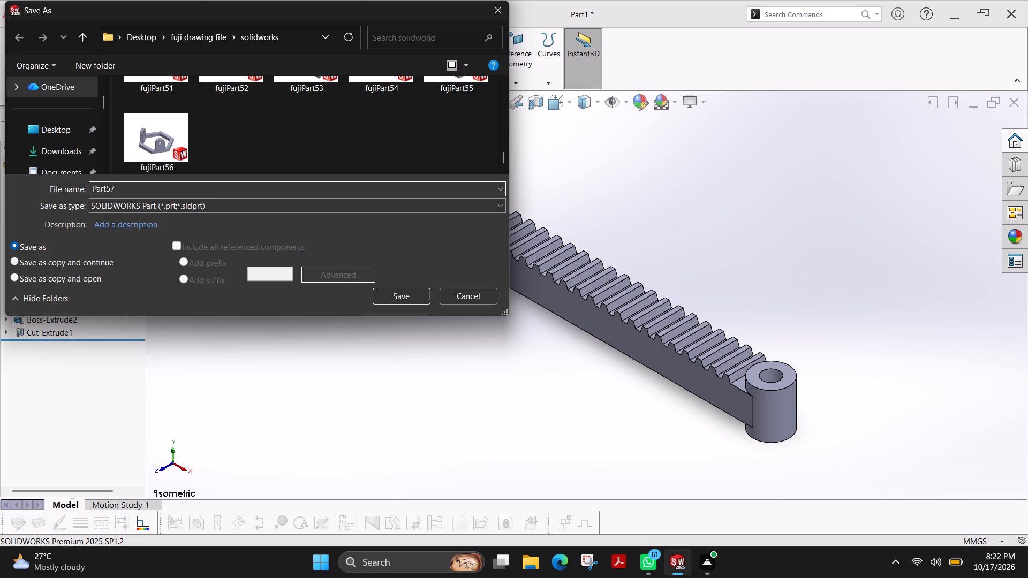
key(Left)
key(Left)
key(Left)
key(Left)
key(Left)
key(Left)
key(Left)
key(Left)
key(Left)
key(Left)
key(Left)
key(Left)
key(Left)
text(fuji)
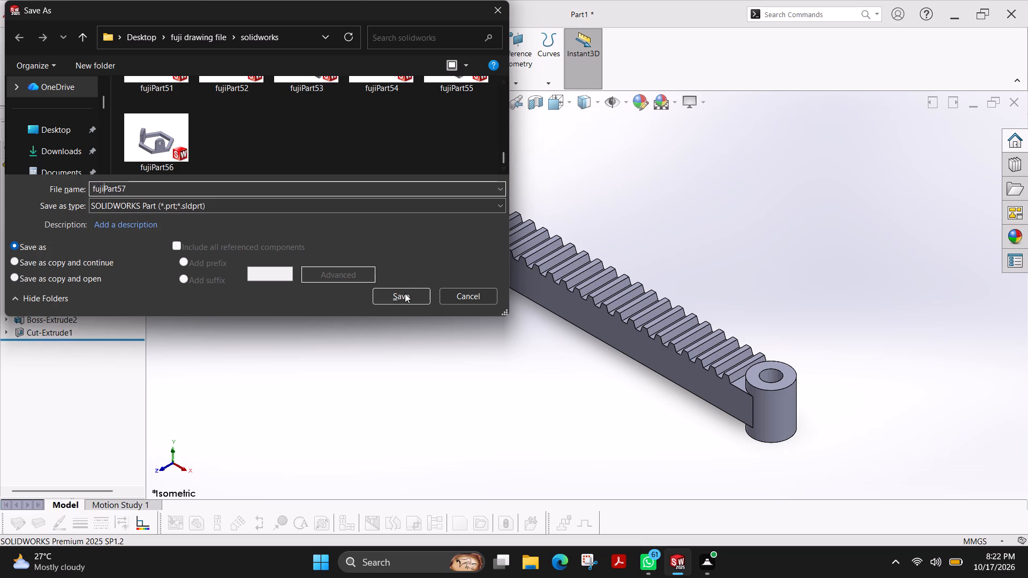
click(405, 293)
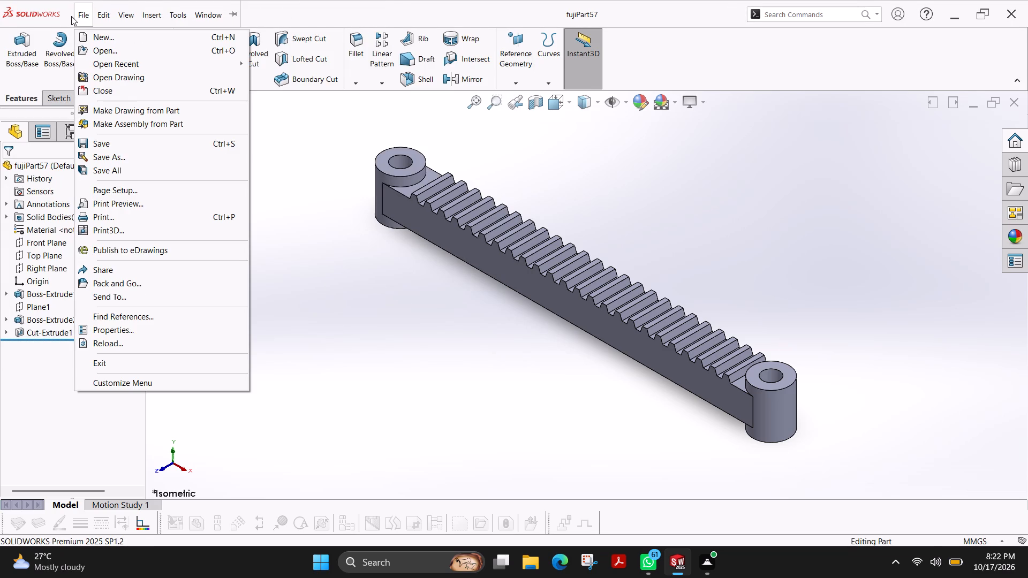
Create a drawing from the part using the standard A4 (ISO) sheet format.
click(139, 110)
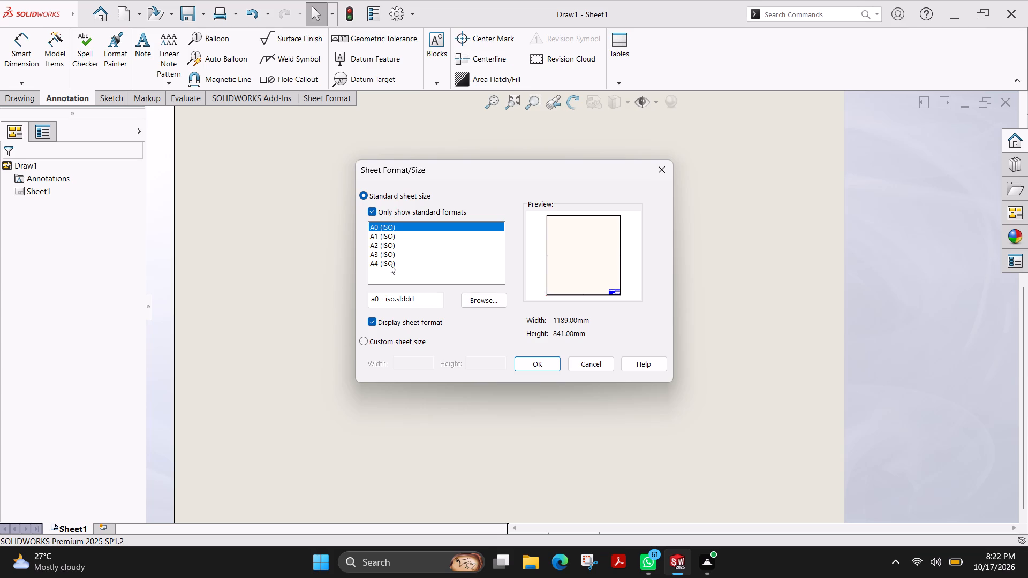
click(390, 264)
click(545, 360)
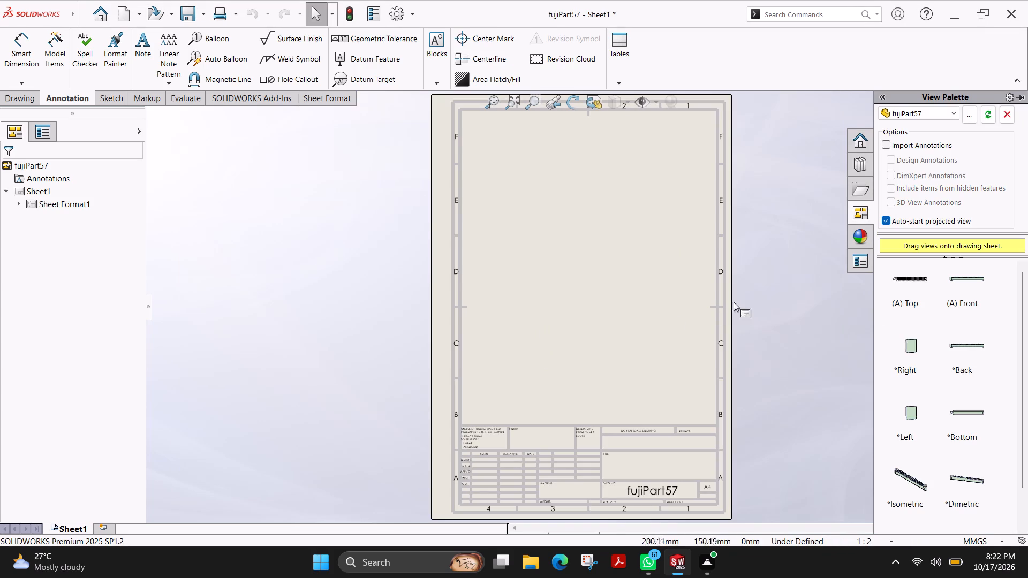
Place the part's Top view in the upper part of the drawing sheet, centred across its width.
drag(918, 279, 640, 208)
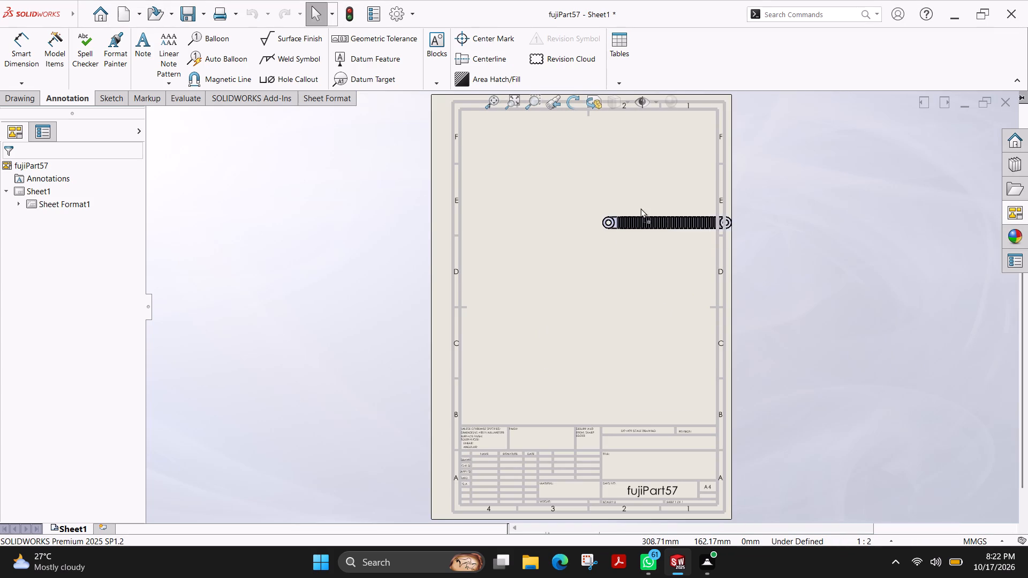
drag(640, 208, 560, 167)
drag(560, 165, 561, 157)
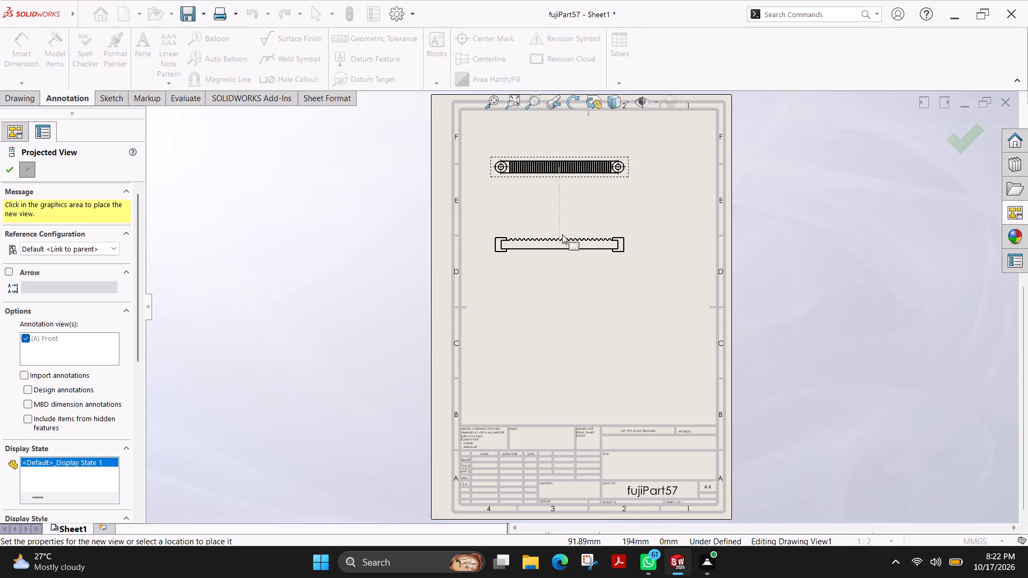
Place the projected front view directly below the top view and end the view projection.
click(563, 232)
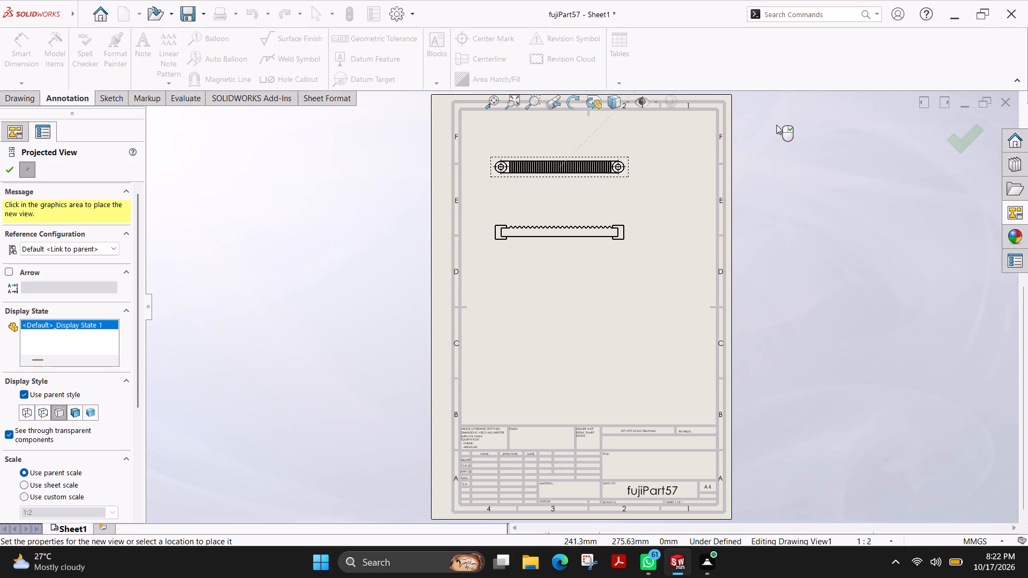
scroll(755, 142, up, 1)
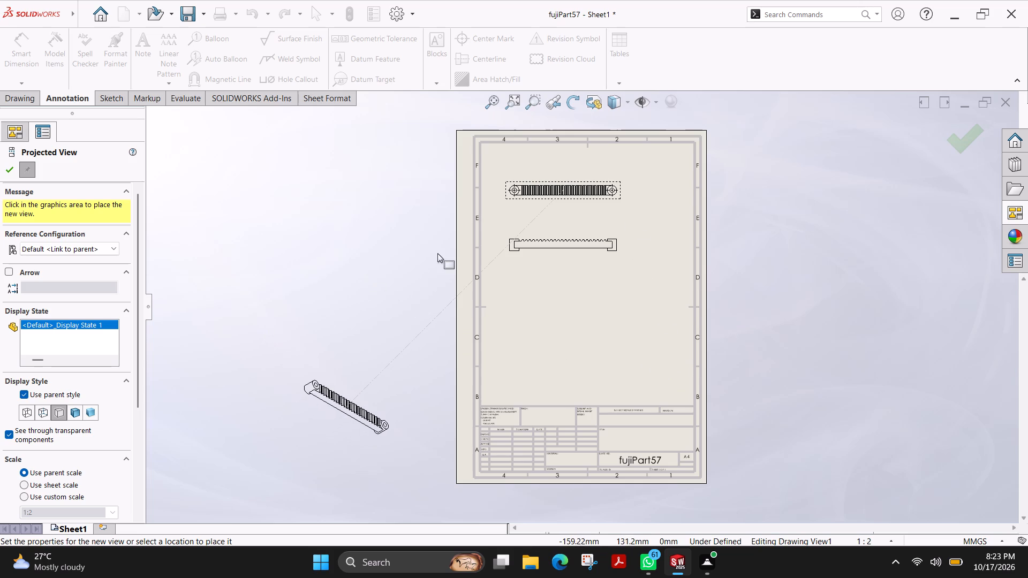
key(Escape)
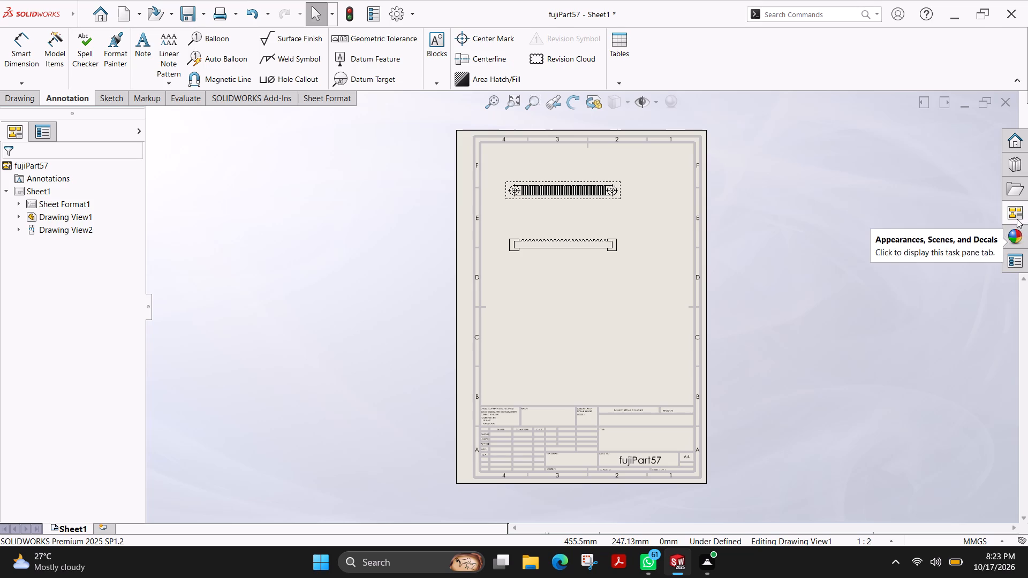
Add the model's Current view, showing it isometrically, to the lower-left area of the drawing sheet below the front view.
click(1016, 217)
scroll(969, 408, down, 4)
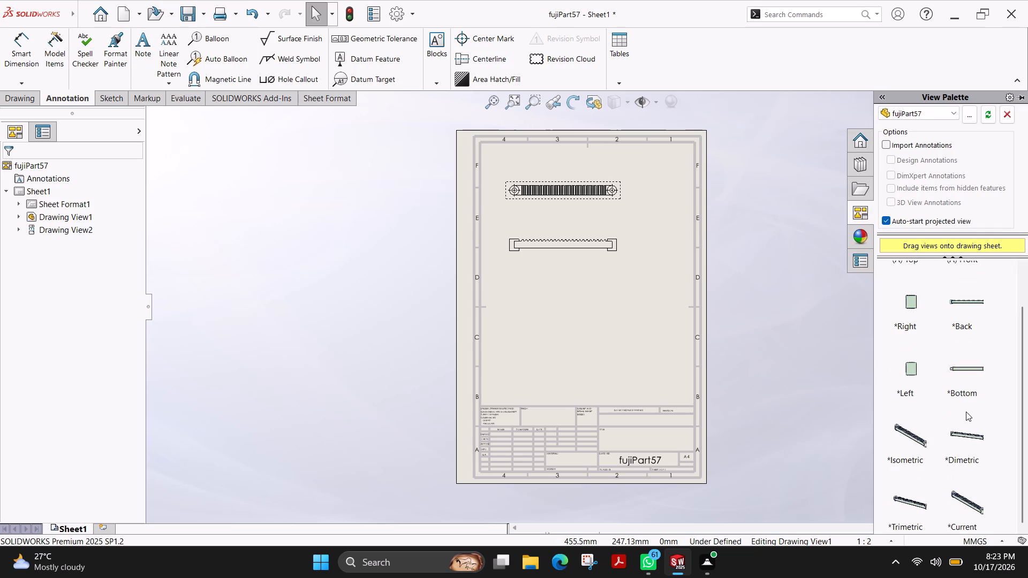
scroll(966, 412, up, 4)
scroll(953, 404, down, 4)
drag(971, 504, 575, 338)
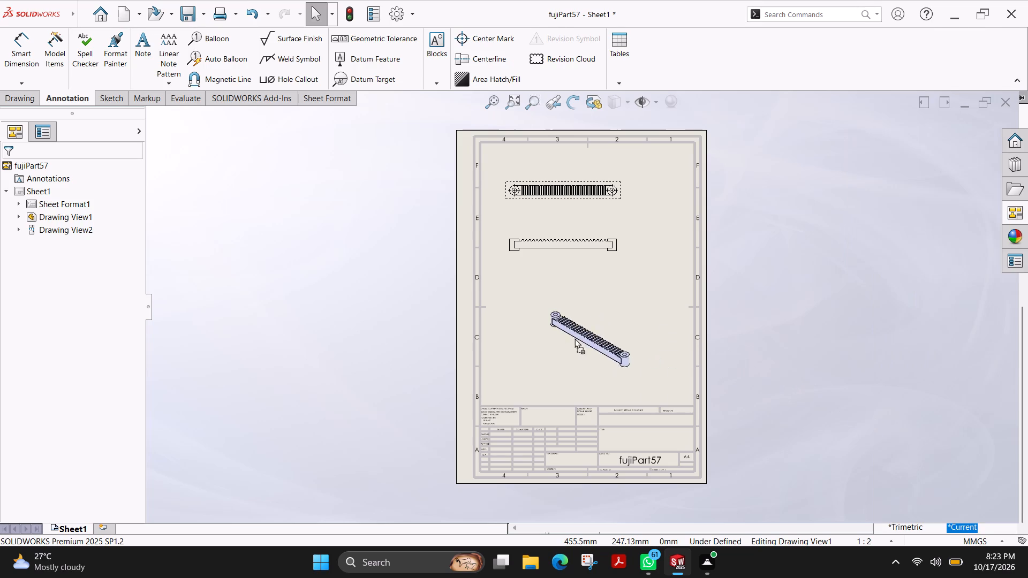
drag(575, 338, 540, 336)
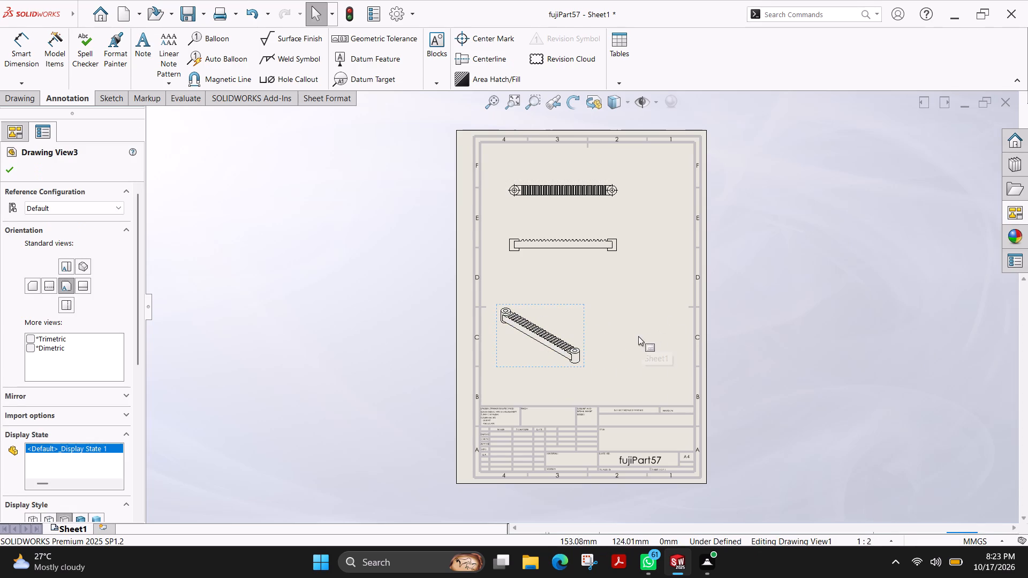
Create a circular detail view of the front view's right-hand boss and adjoining teeth, placed to the right of the isometric view.
scroll(616, 282, down, 5)
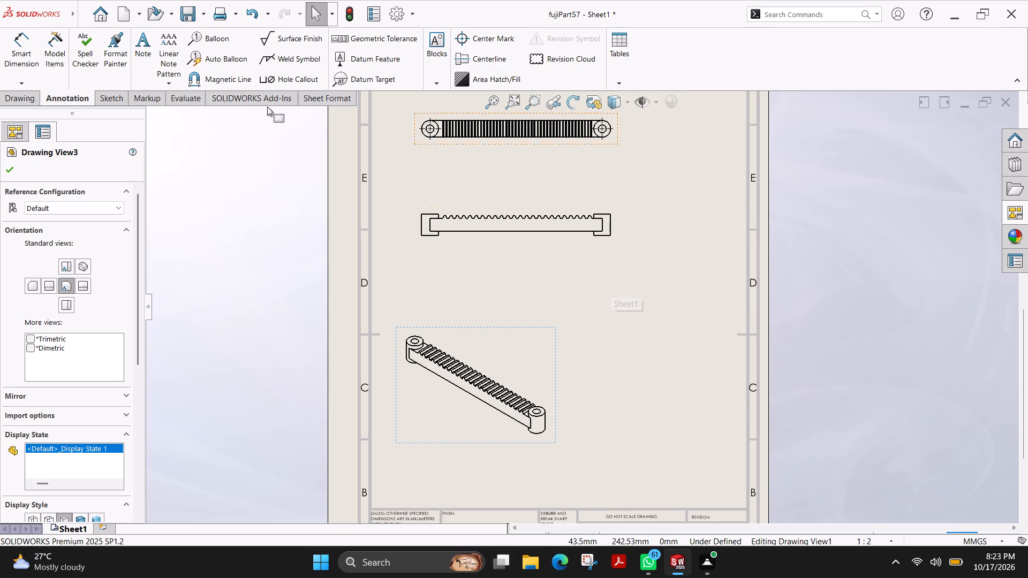
click(25, 98)
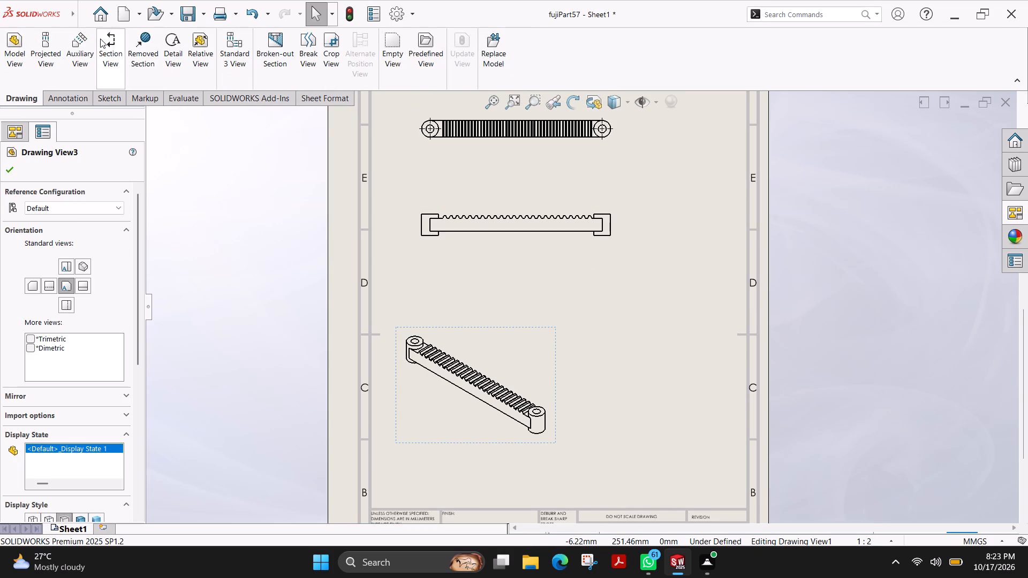
click(174, 52)
scroll(625, 204, down, 5)
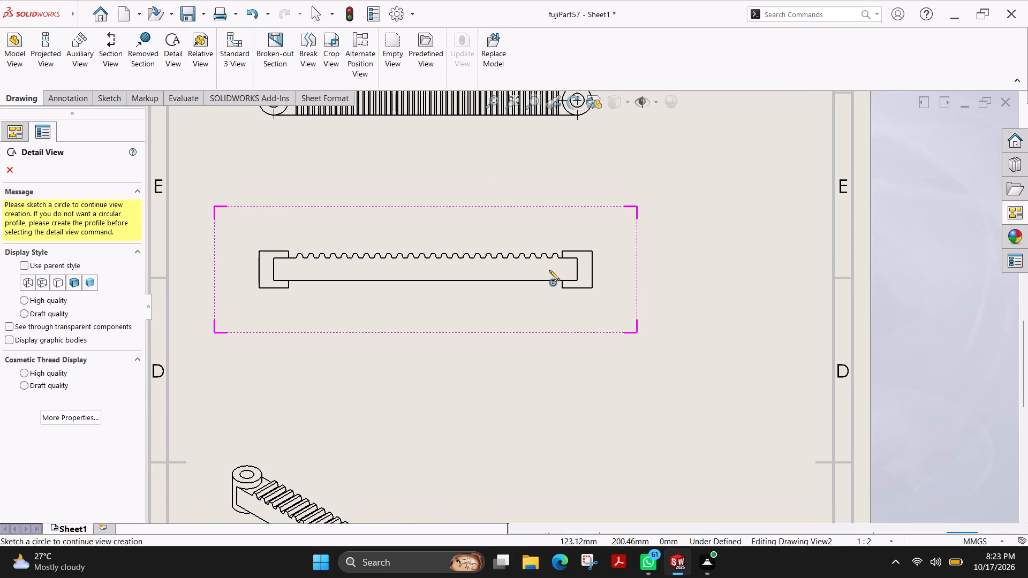
drag(549, 270, 610, 252)
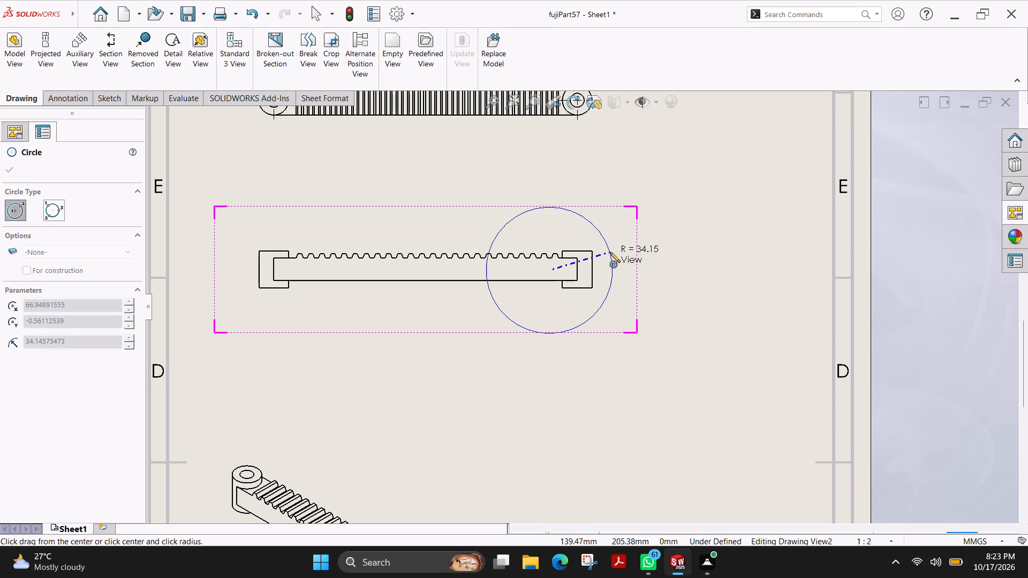
drag(610, 252, 607, 252)
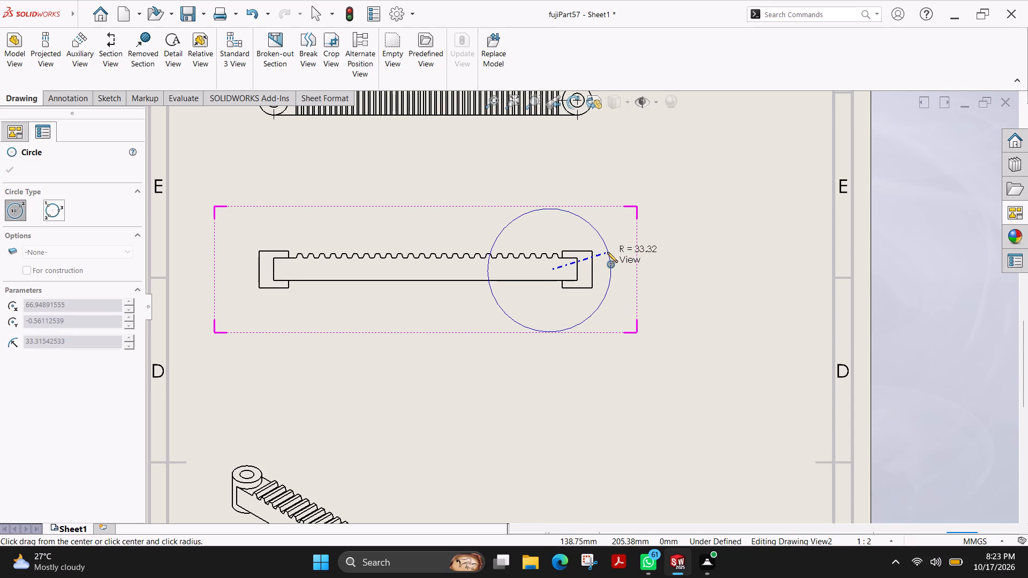
drag(607, 252, 600, 253)
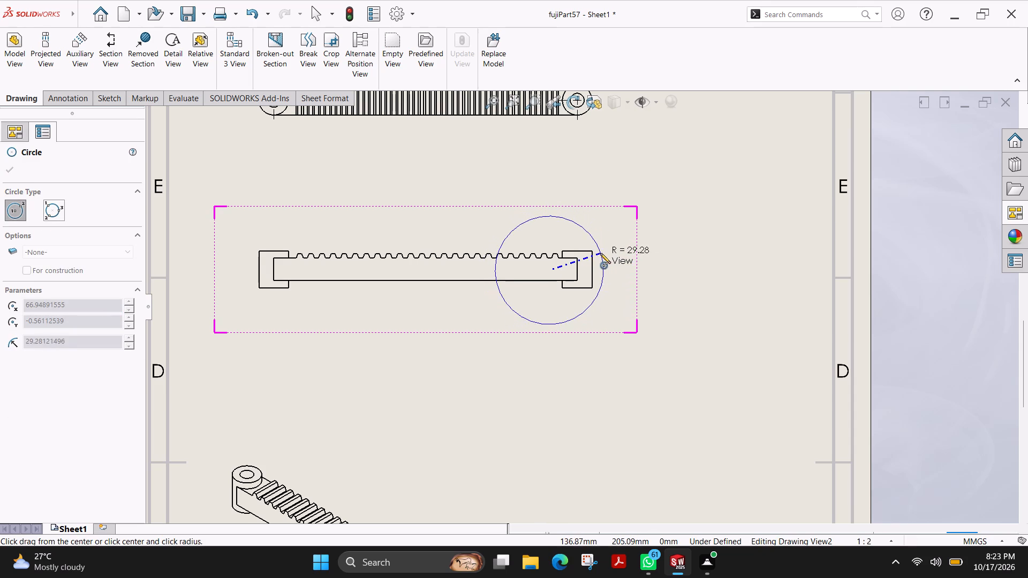
drag(600, 253, 598, 255)
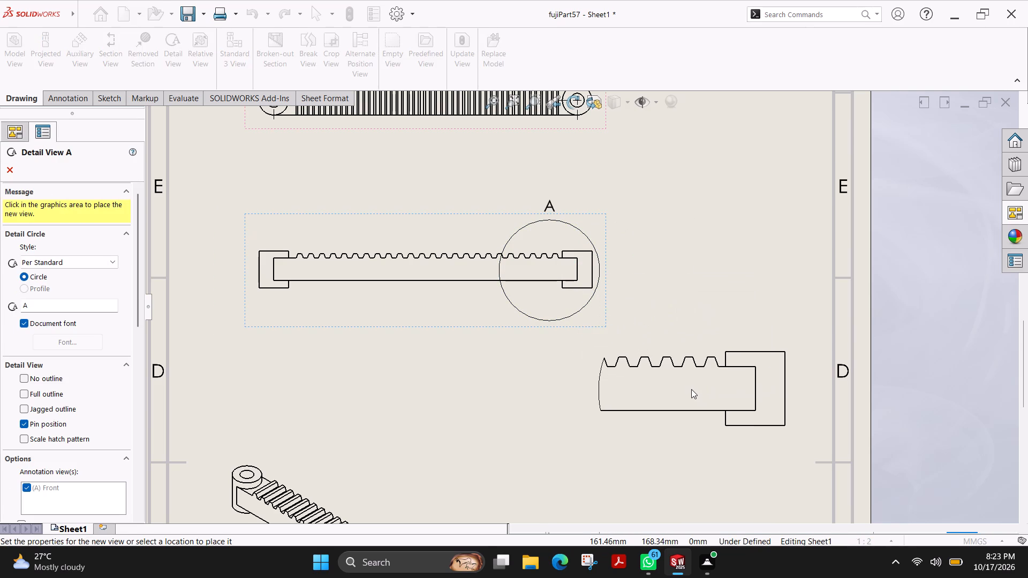
scroll(691, 389, up, 2)
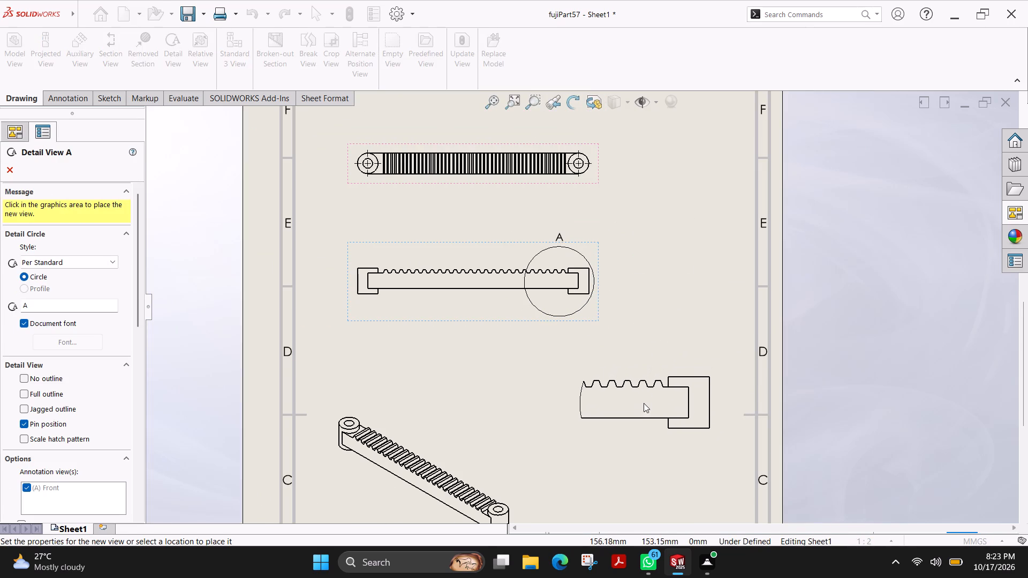
click(644, 412)
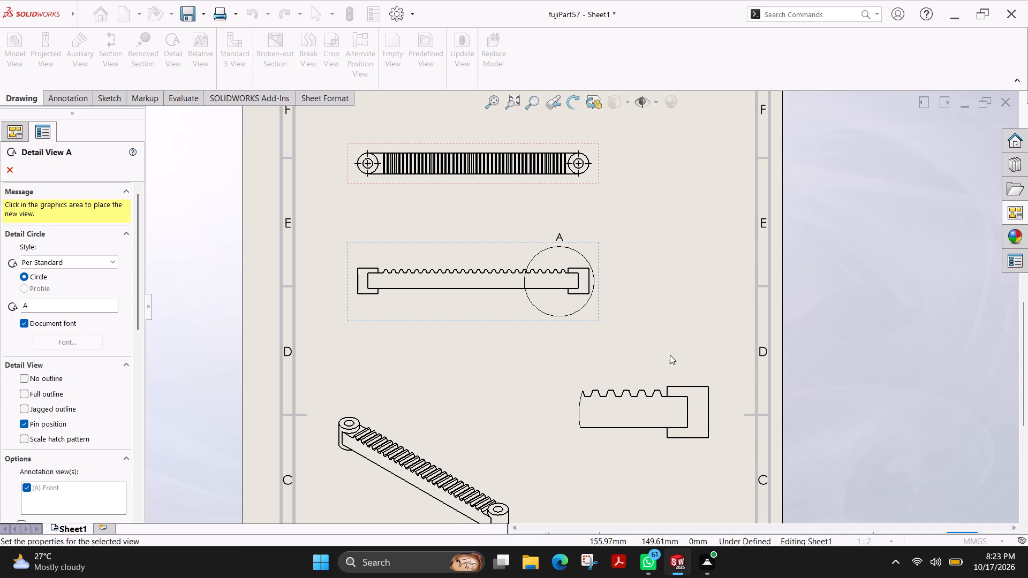
click(5, 174)
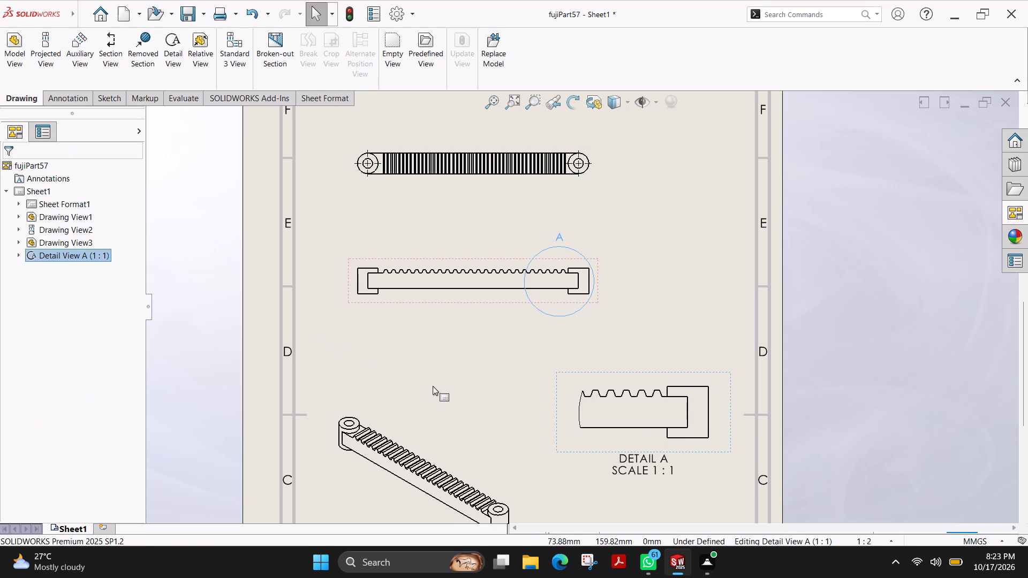
Dimension the centre-to-centre distance between the two bosses, placing it above the top view.
scroll(437, 384, up, 2)
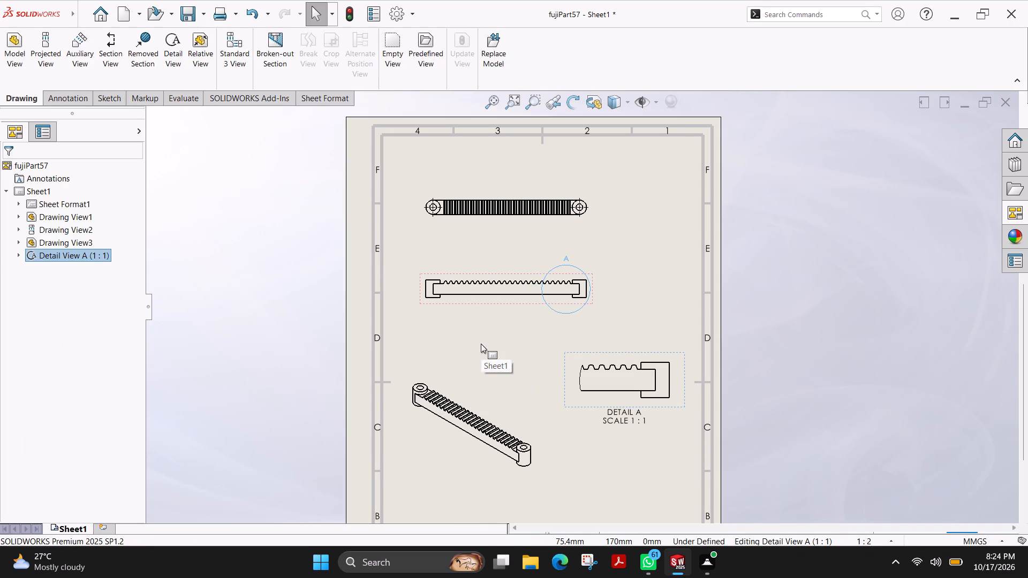
scroll(481, 344, up, 2)
scroll(493, 353, down, 3)
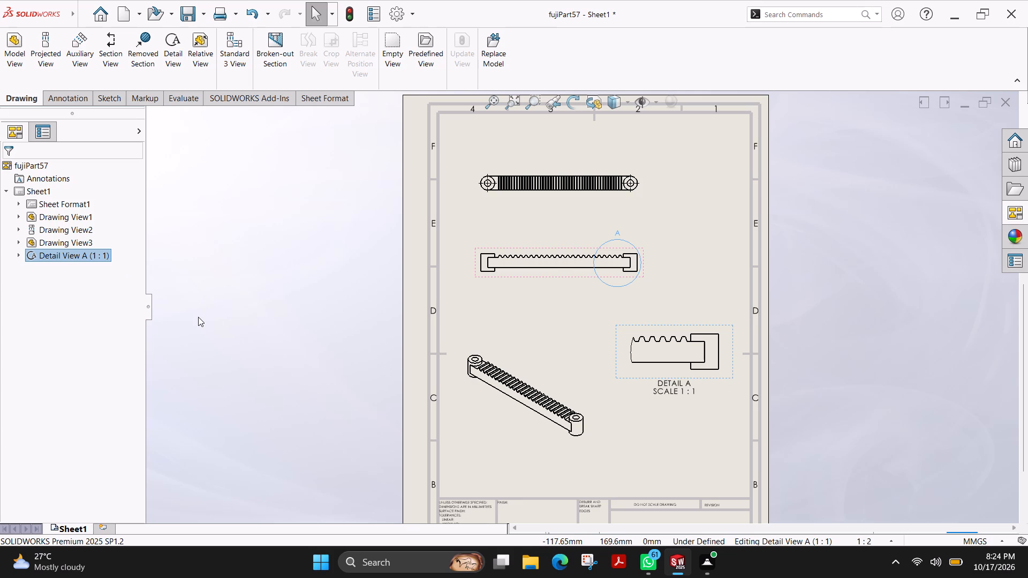
scroll(551, 239, down, 3)
scroll(575, 167, up, 2)
scroll(575, 167, down, 4)
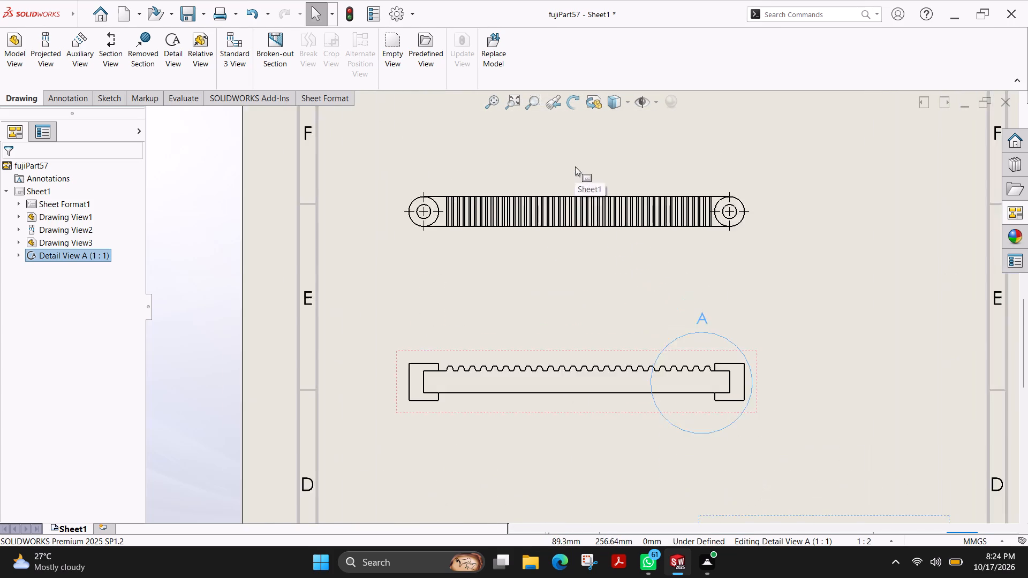
scroll(547, 208, down, 1)
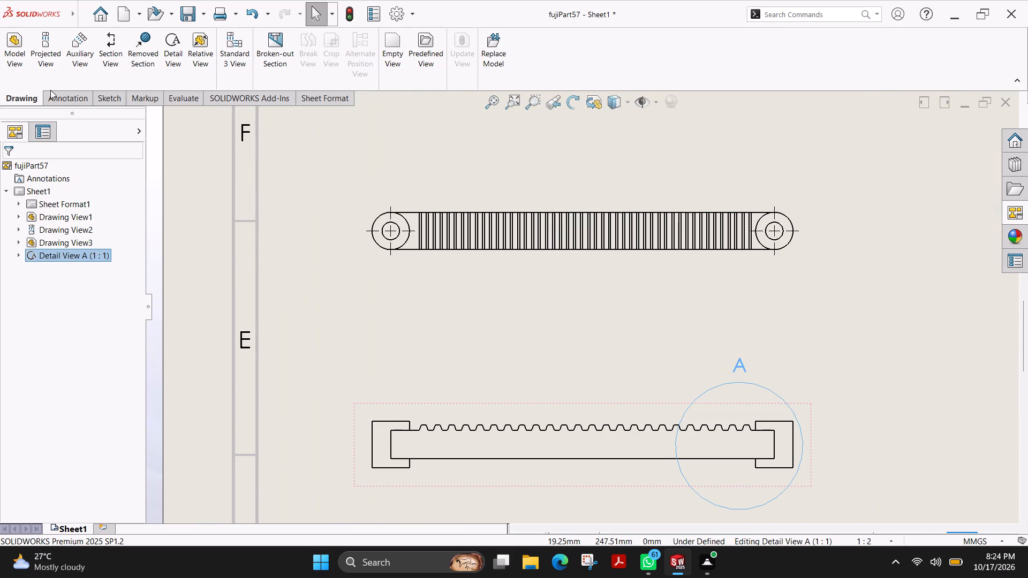
click(63, 100)
click(24, 53)
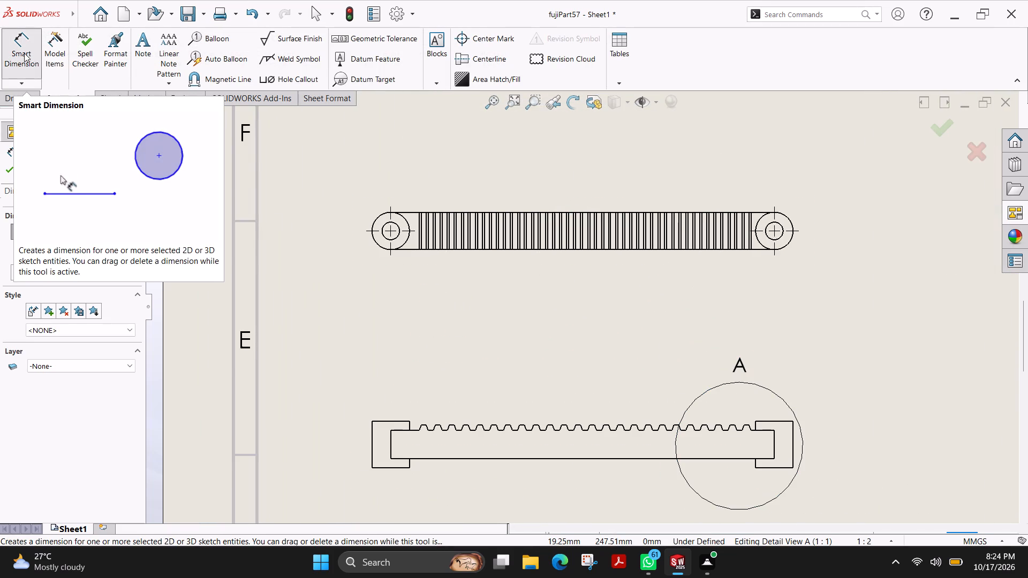
click(390, 216)
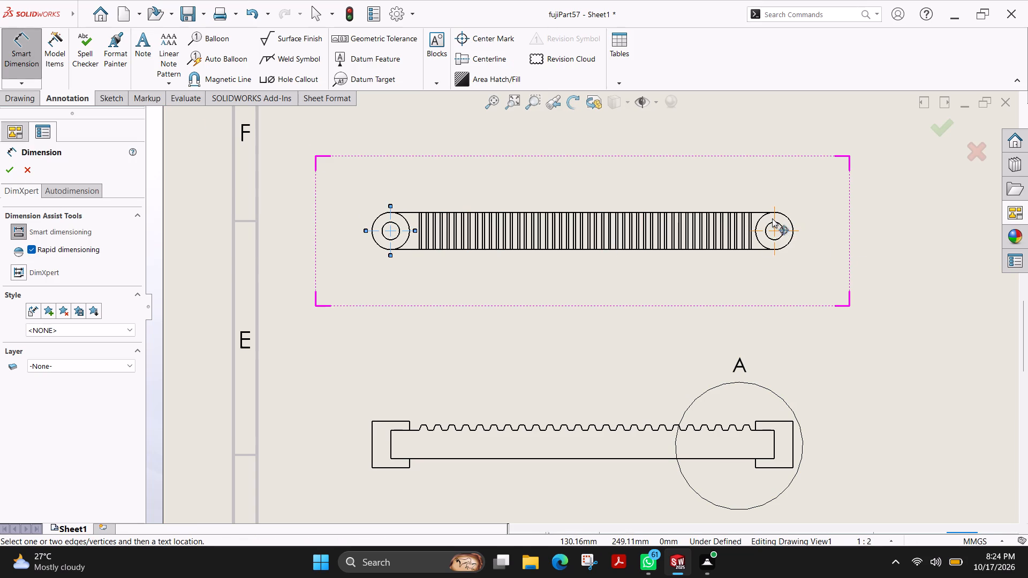
click(773, 217)
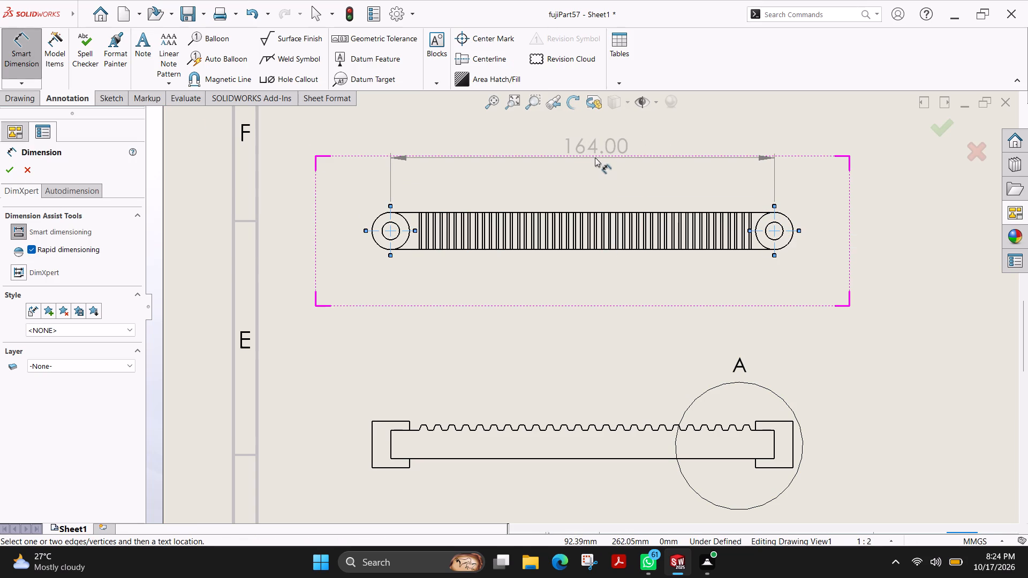
click(568, 157)
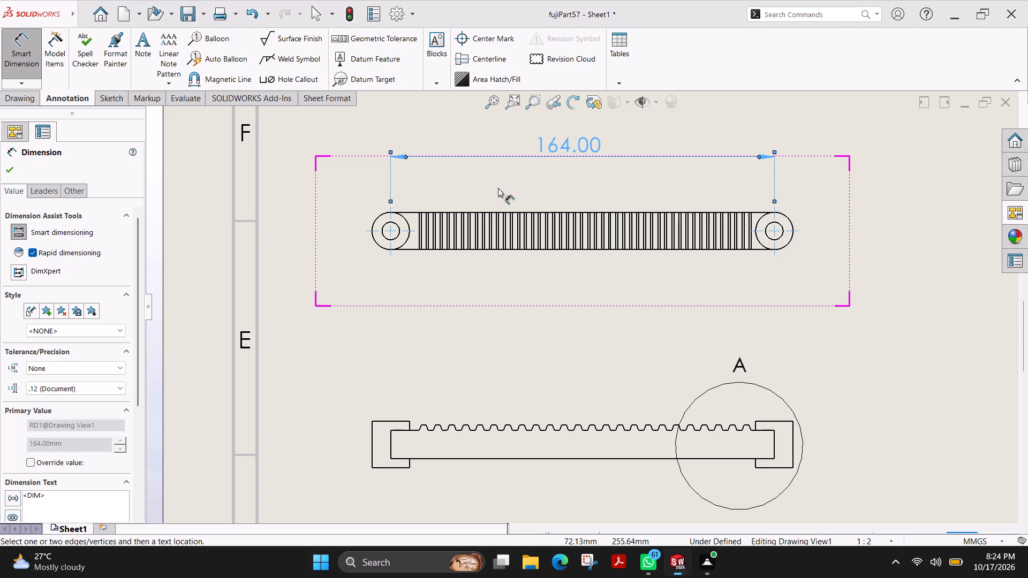
Dimension the left boss's outer diameter and the right boss's hole diameter in the top view.
click(378, 217)
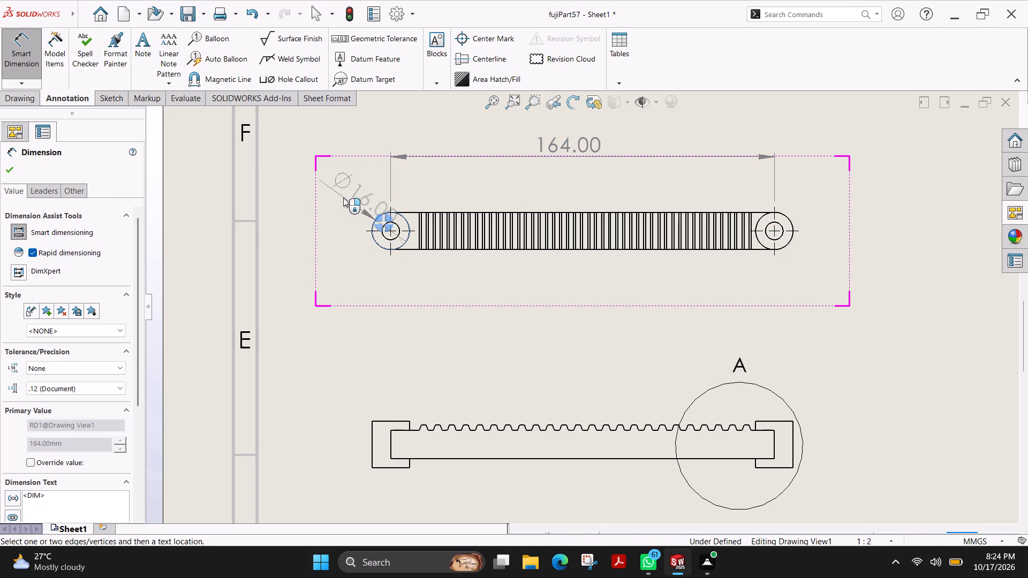
click(308, 152)
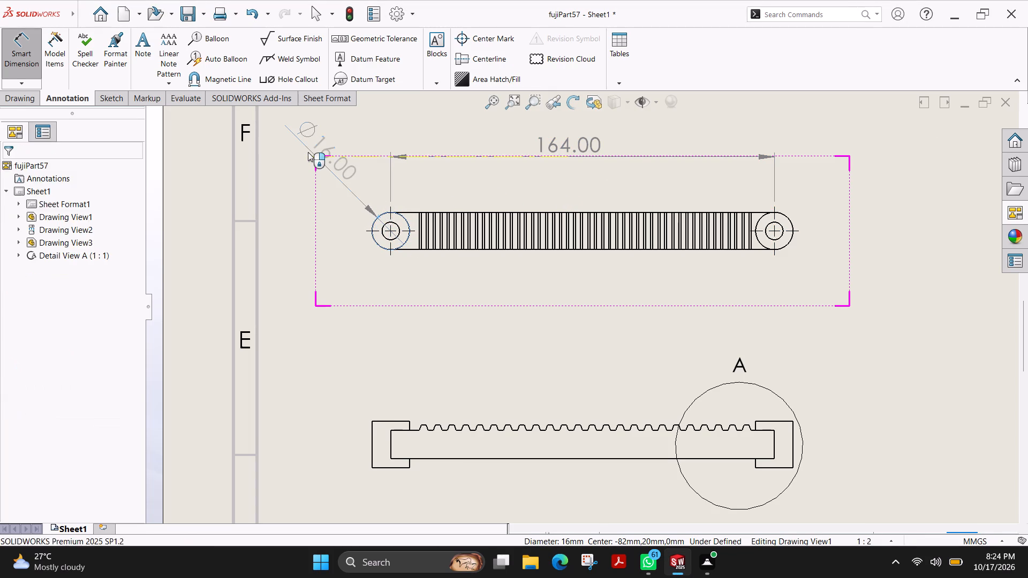
scroll(511, 194, up, 2)
scroll(682, 233, down, 3)
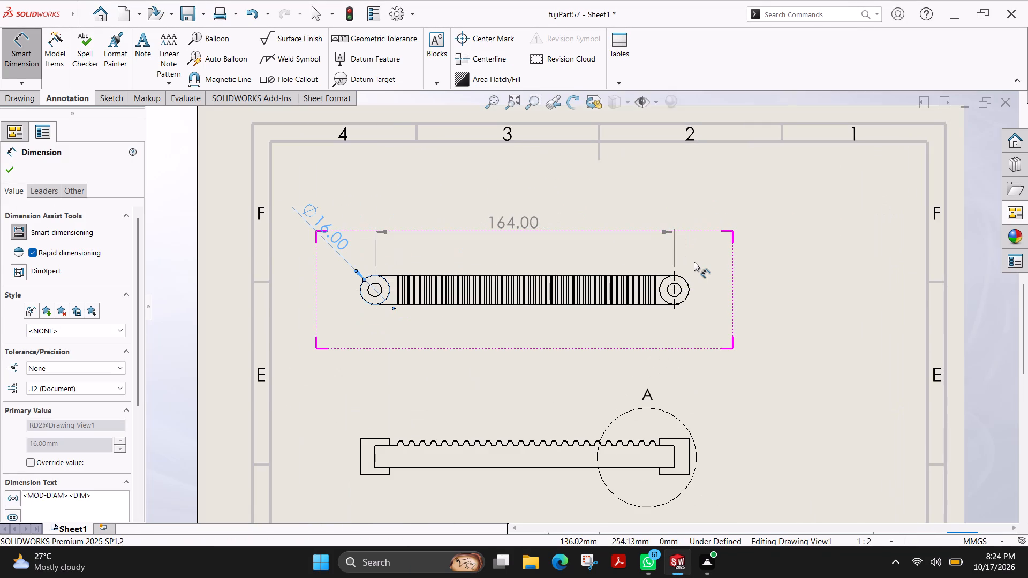
scroll(694, 262, down, 1)
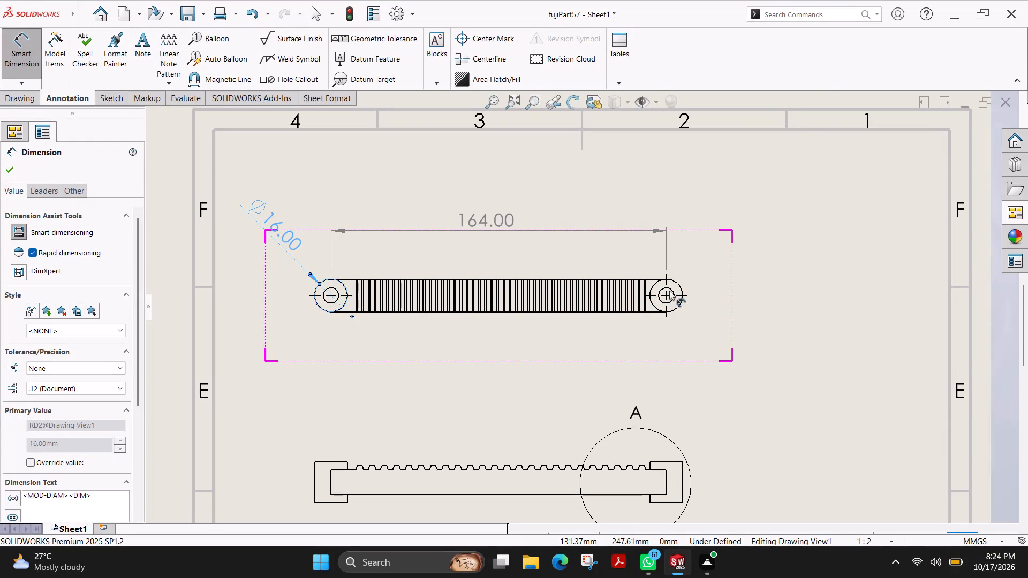
click(671, 291)
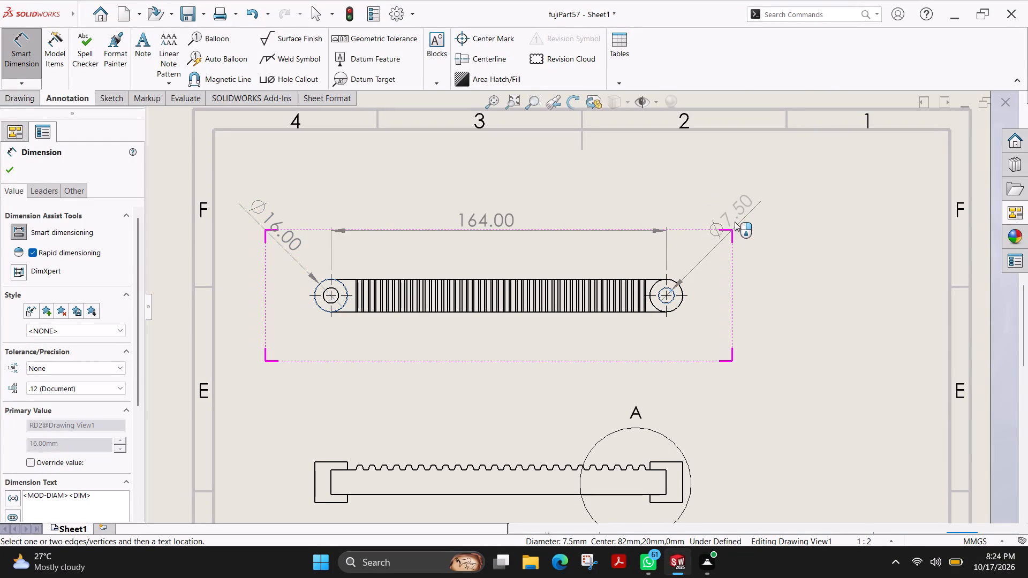
click(734, 220)
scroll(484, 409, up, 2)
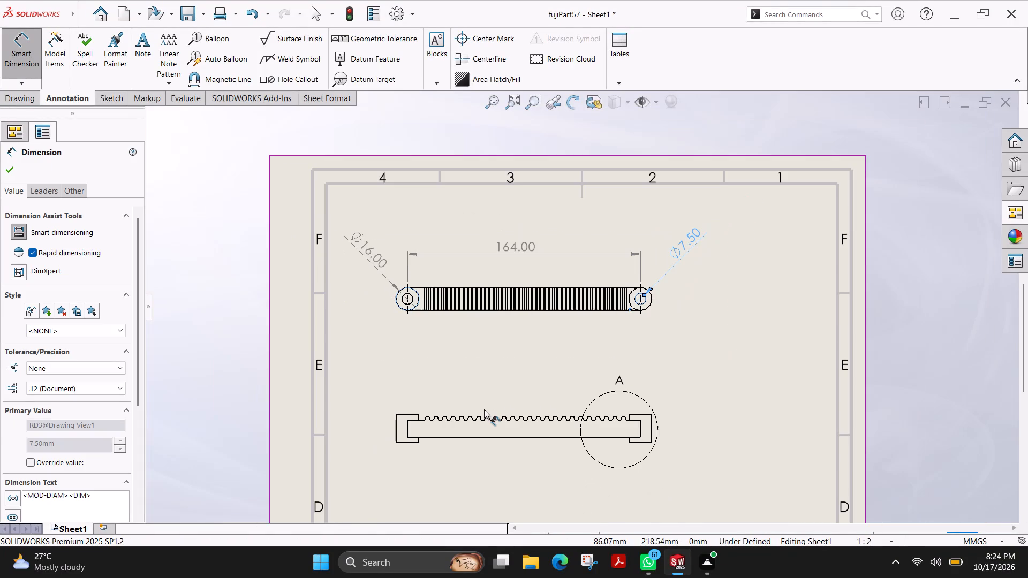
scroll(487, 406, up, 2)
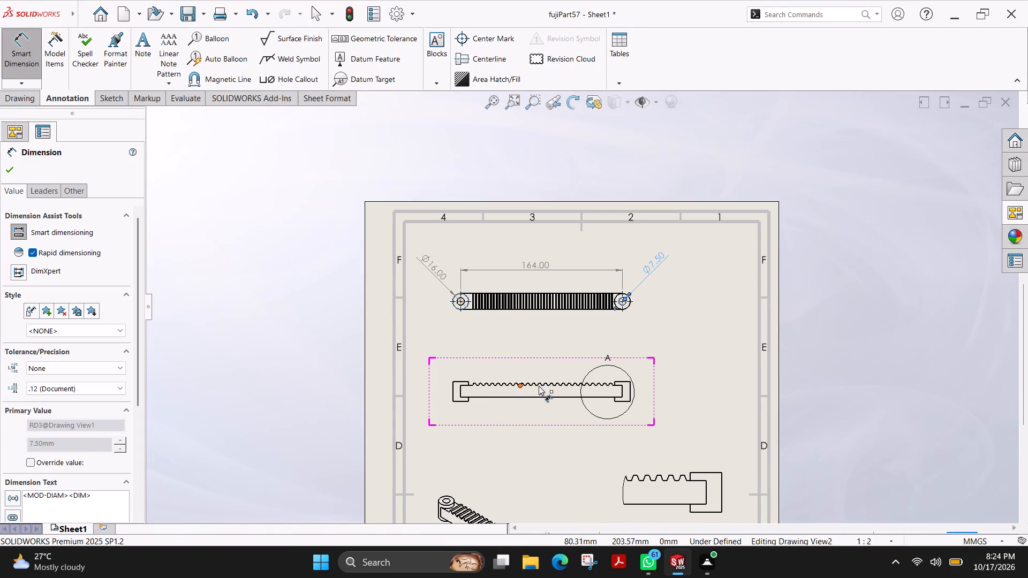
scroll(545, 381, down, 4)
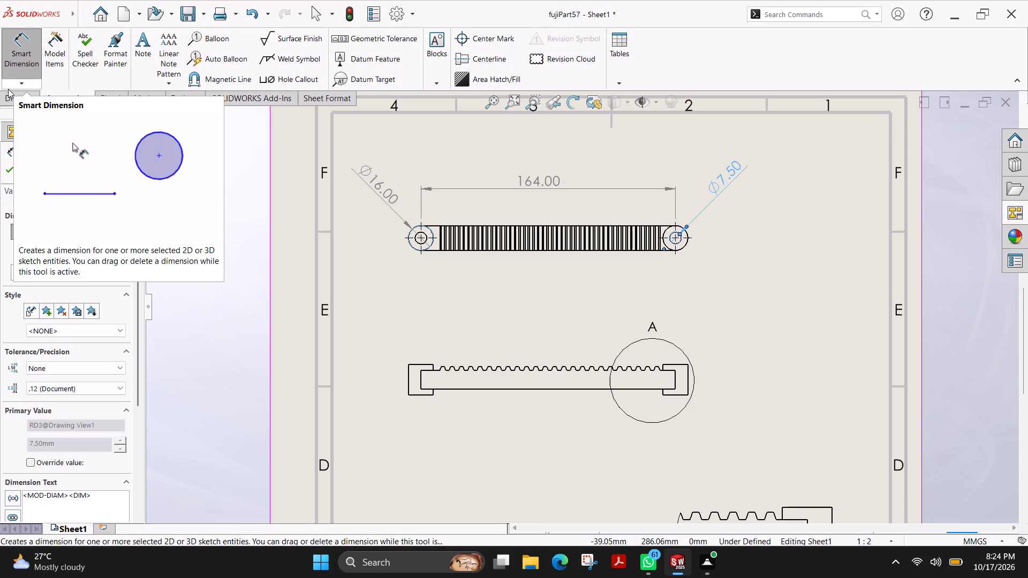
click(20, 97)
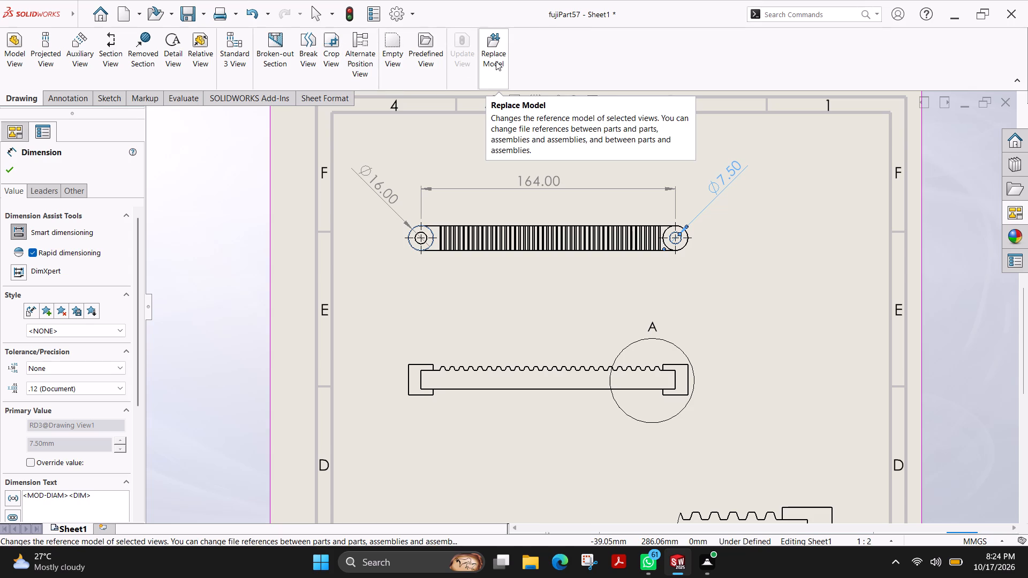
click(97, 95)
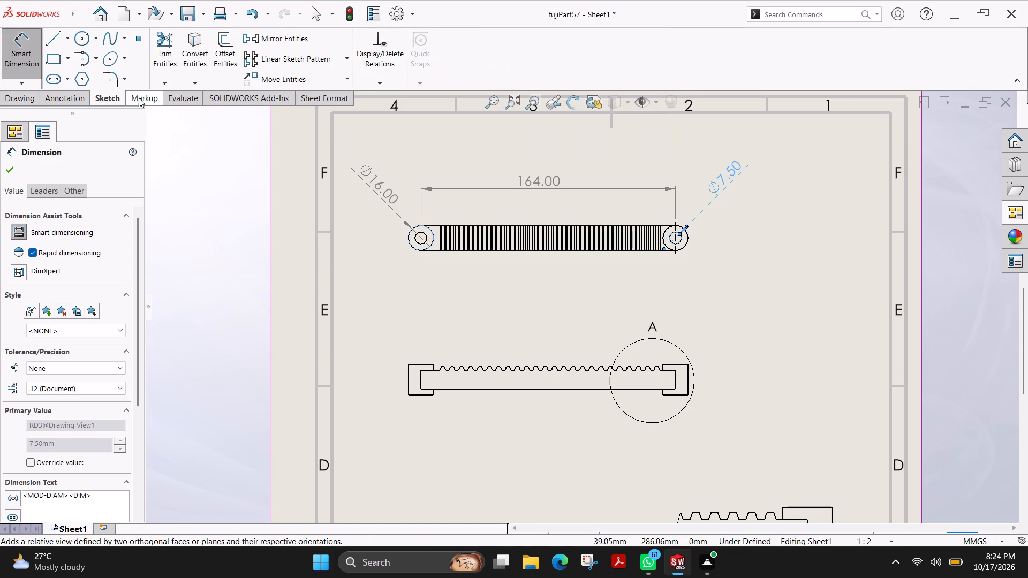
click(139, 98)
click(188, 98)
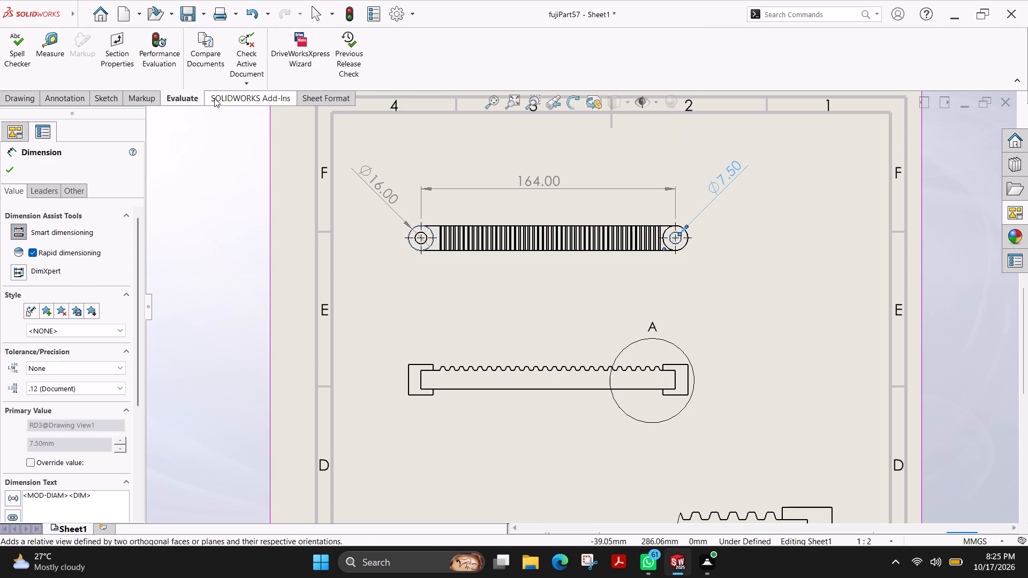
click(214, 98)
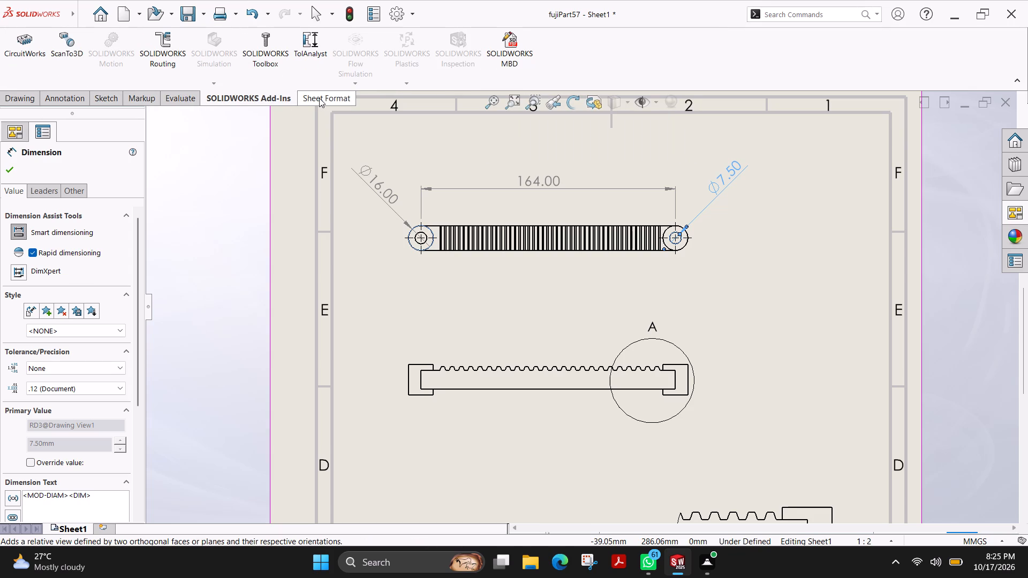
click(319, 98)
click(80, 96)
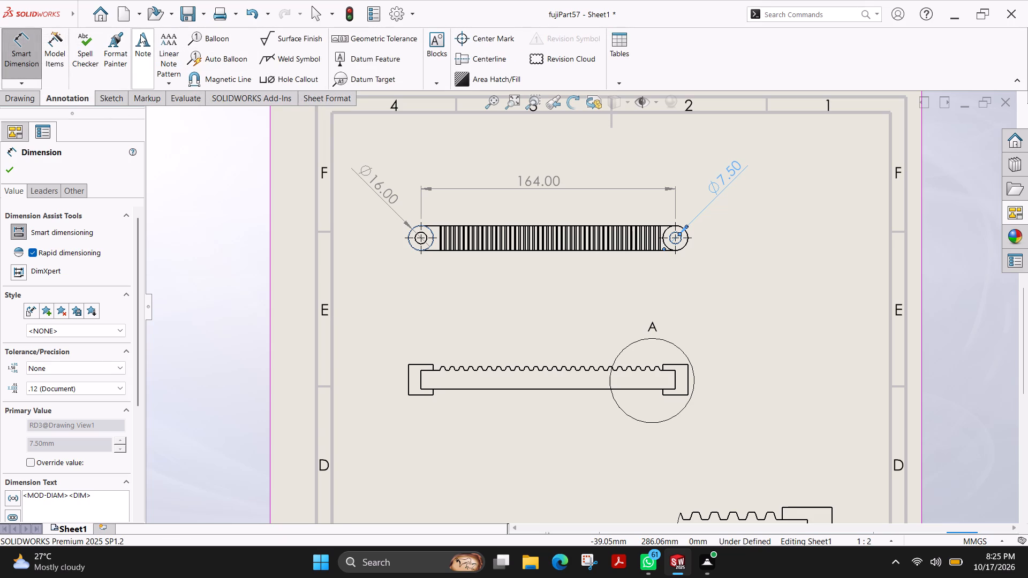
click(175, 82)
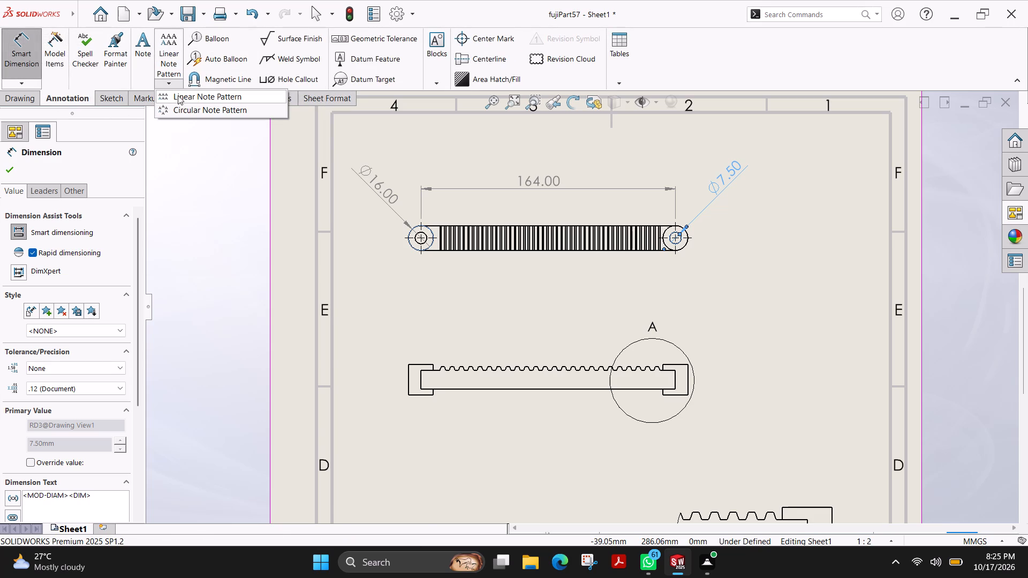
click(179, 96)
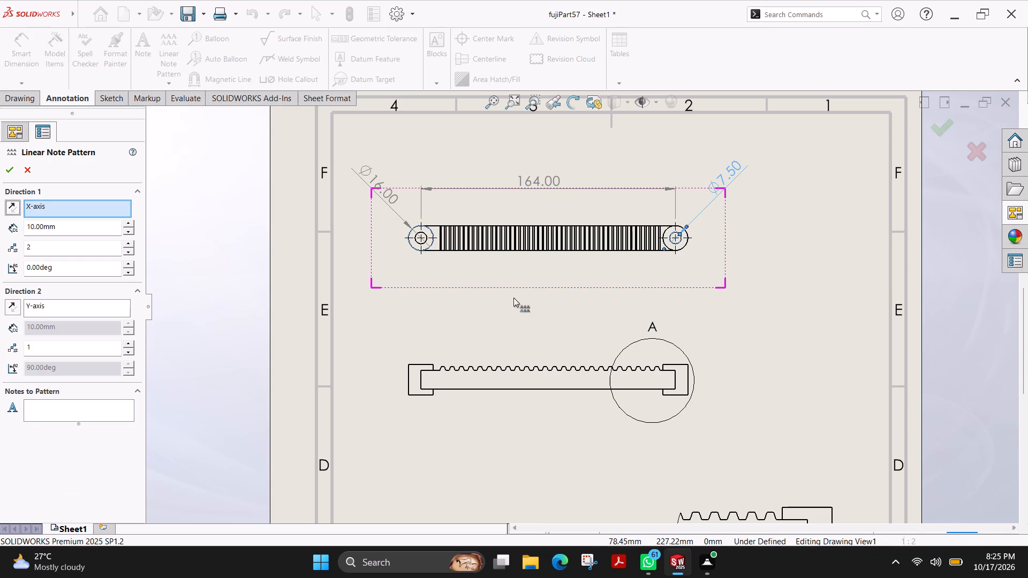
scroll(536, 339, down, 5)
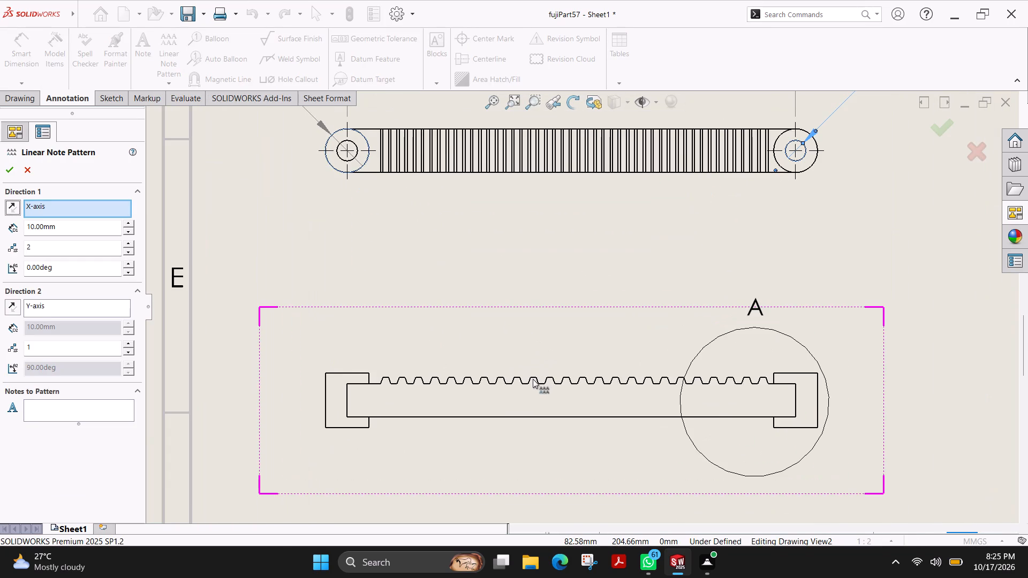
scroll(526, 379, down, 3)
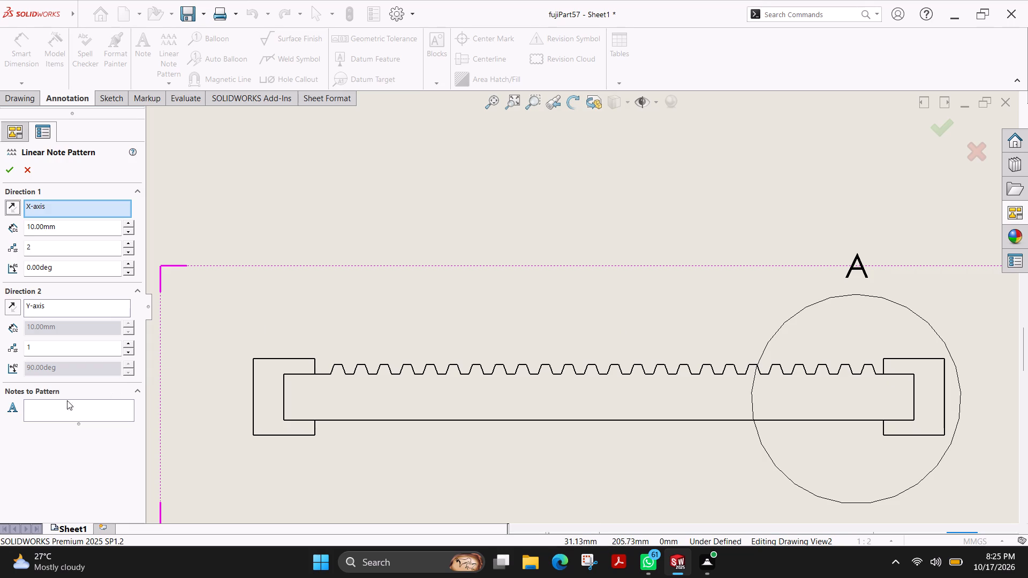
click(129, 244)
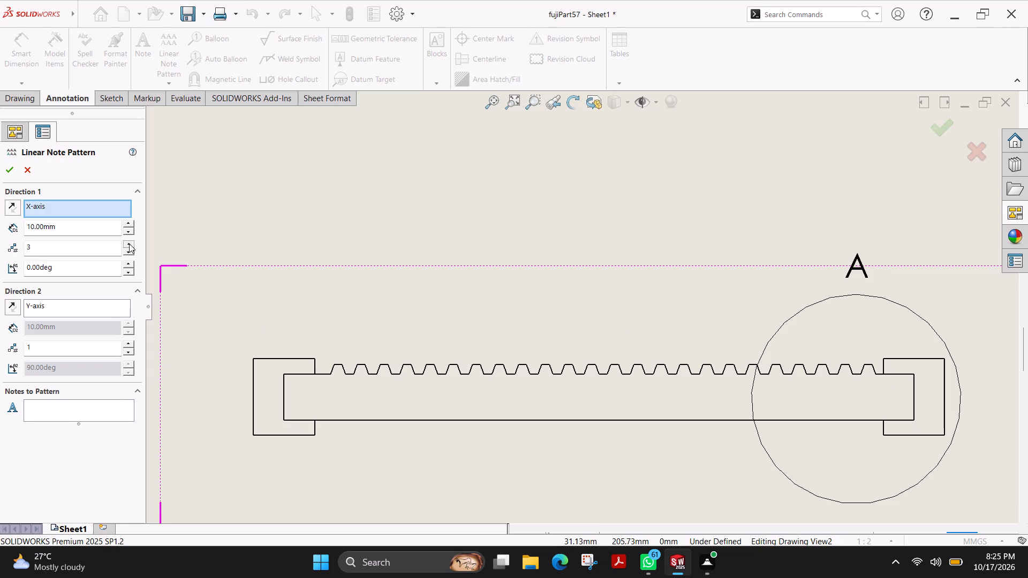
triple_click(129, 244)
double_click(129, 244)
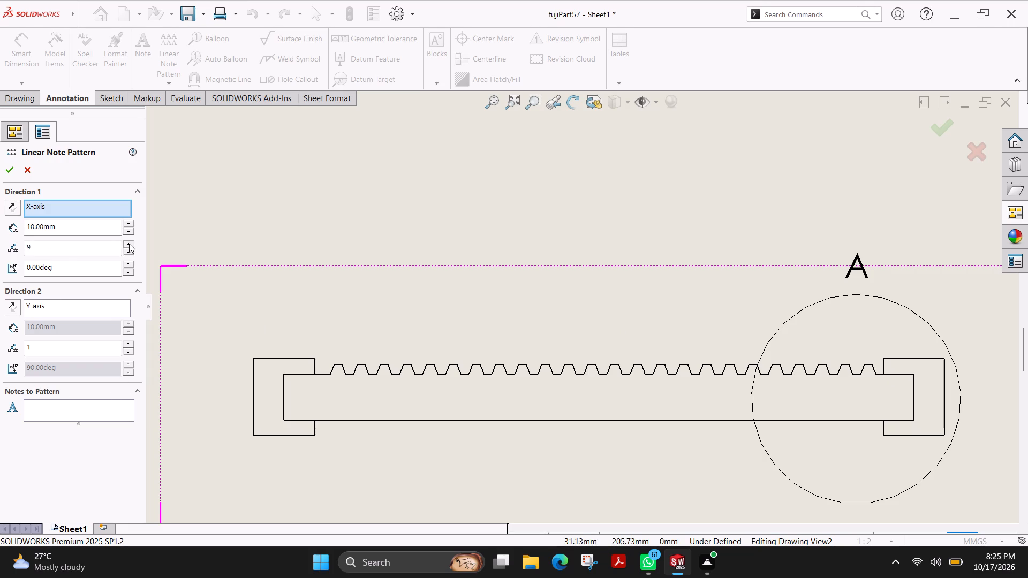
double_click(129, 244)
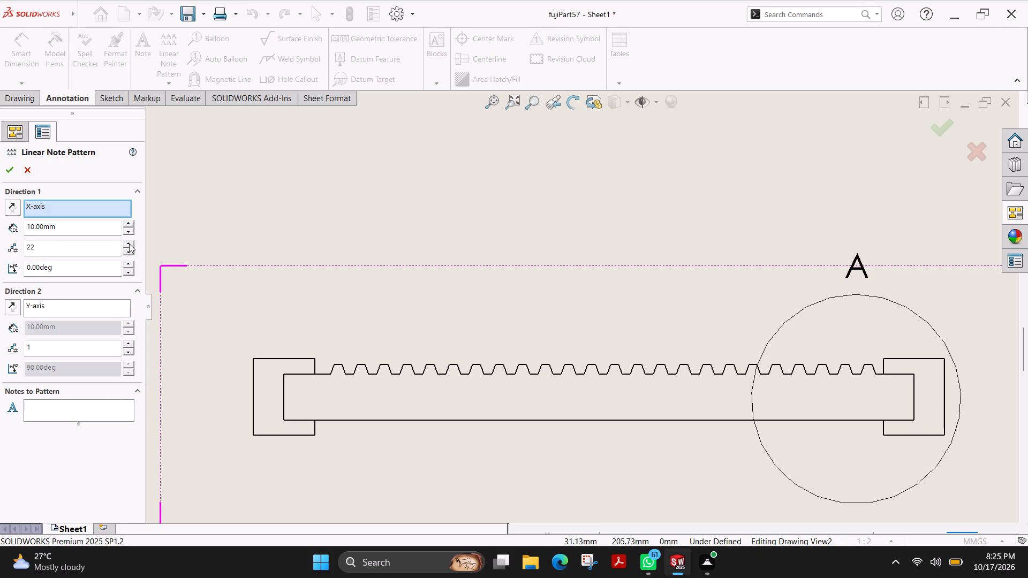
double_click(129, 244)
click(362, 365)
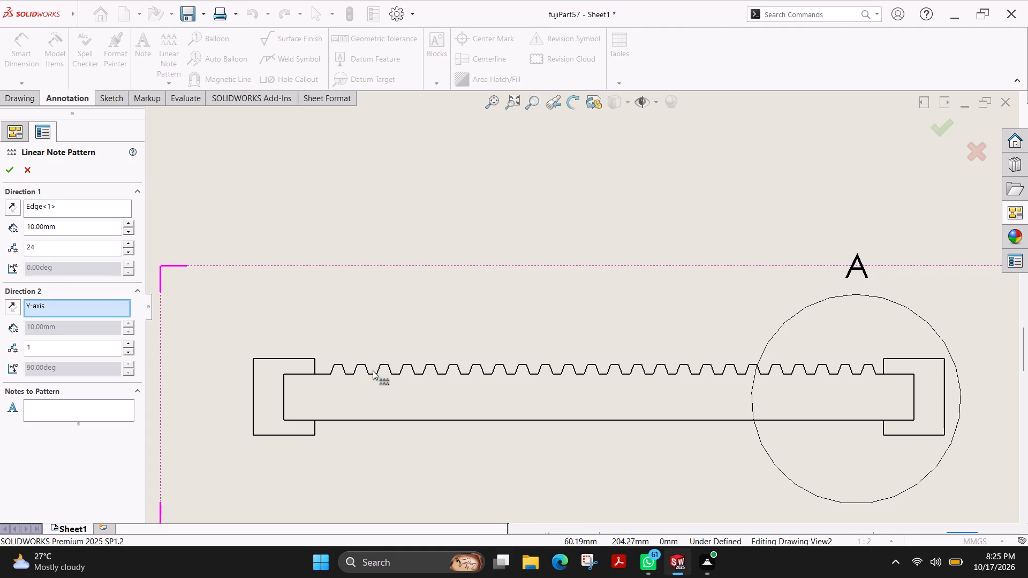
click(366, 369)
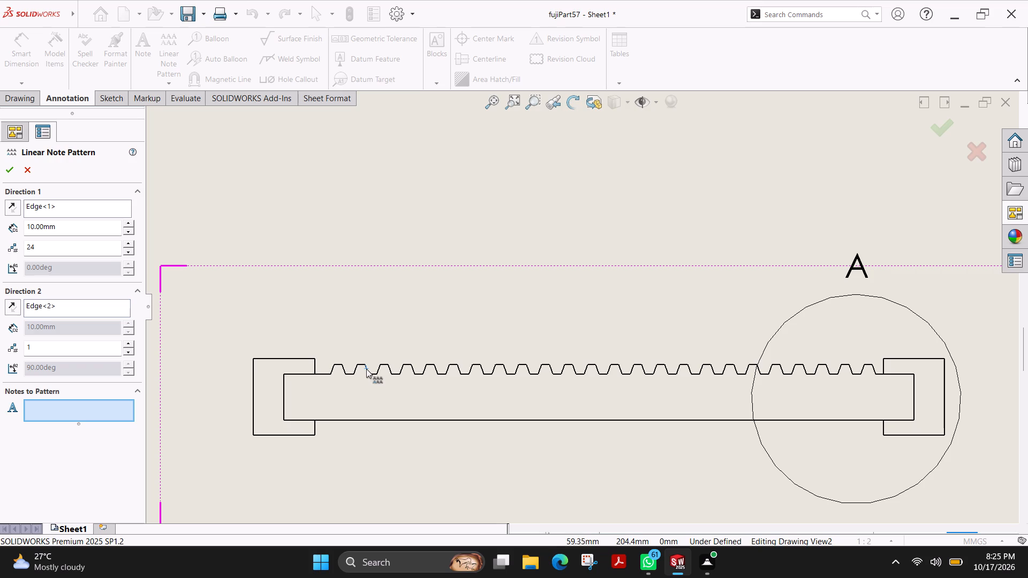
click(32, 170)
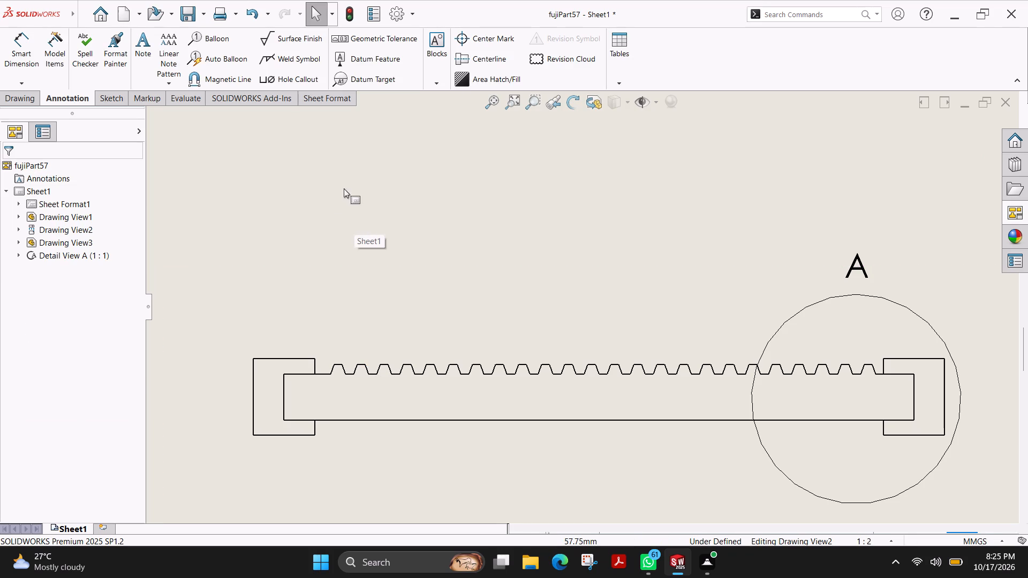
Dimension the left boss's height in the front view, placing it to the left of the view.
click(18, 55)
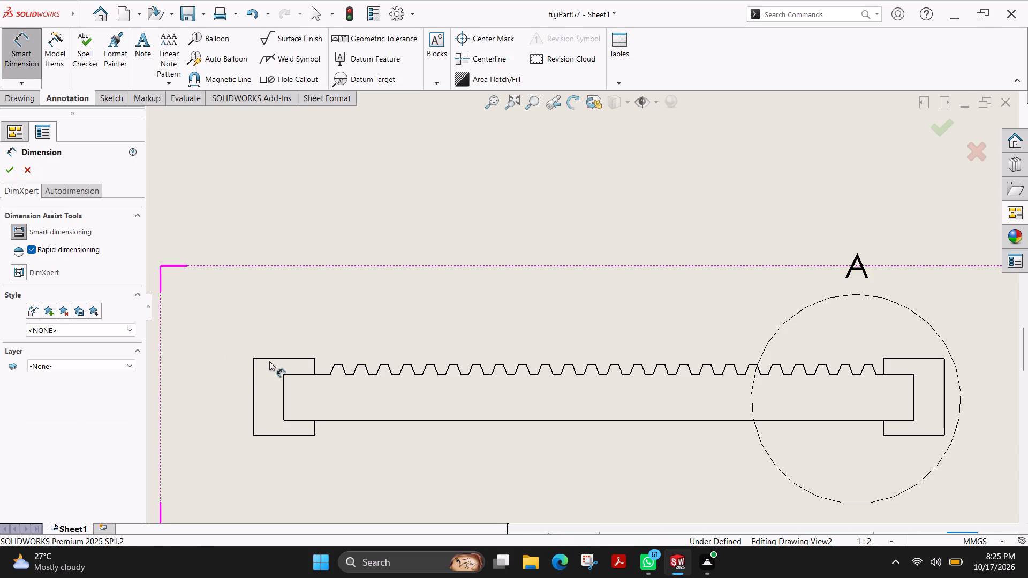
click(252, 386)
scroll(208, 382, up, 1)
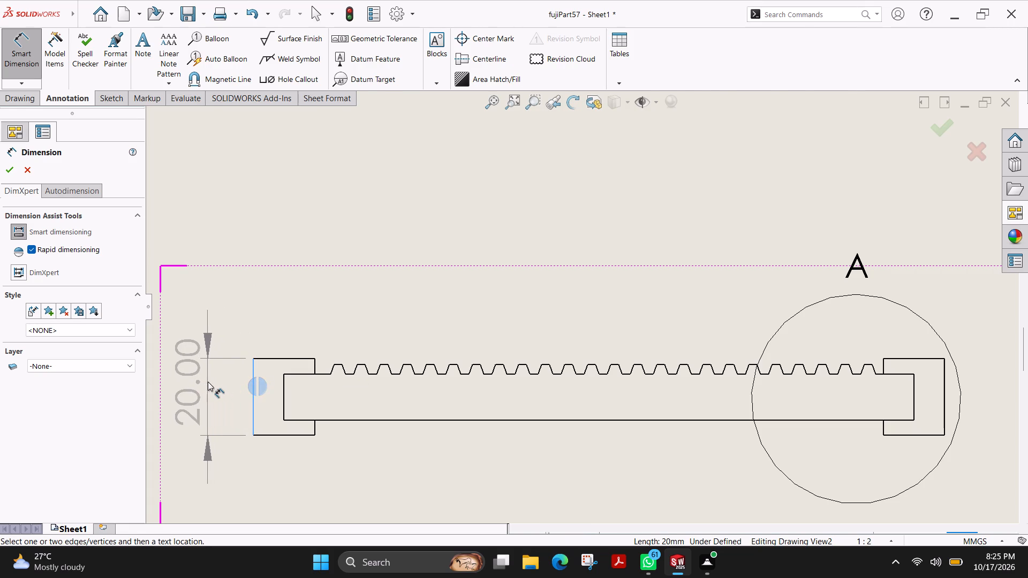
click(241, 371)
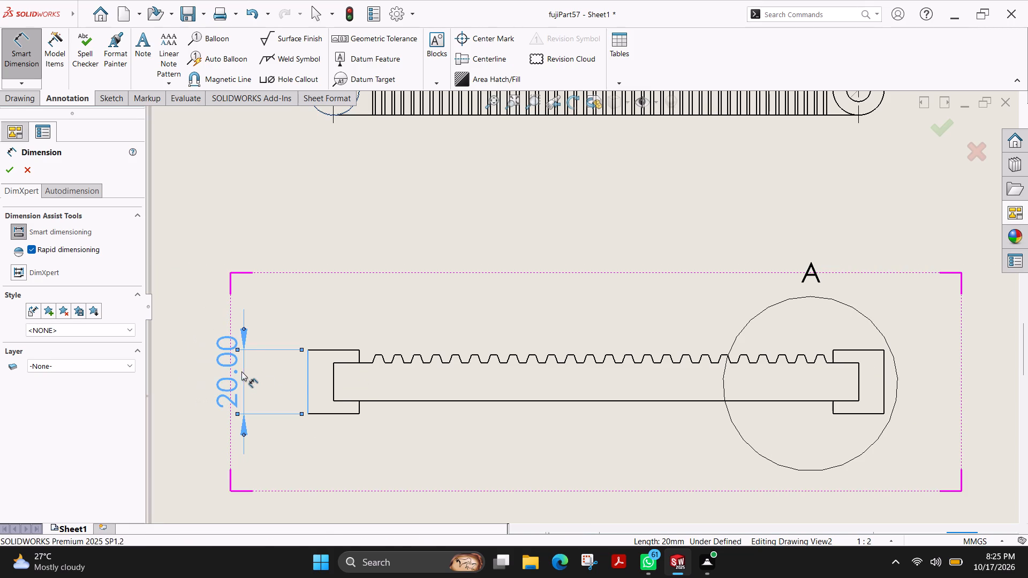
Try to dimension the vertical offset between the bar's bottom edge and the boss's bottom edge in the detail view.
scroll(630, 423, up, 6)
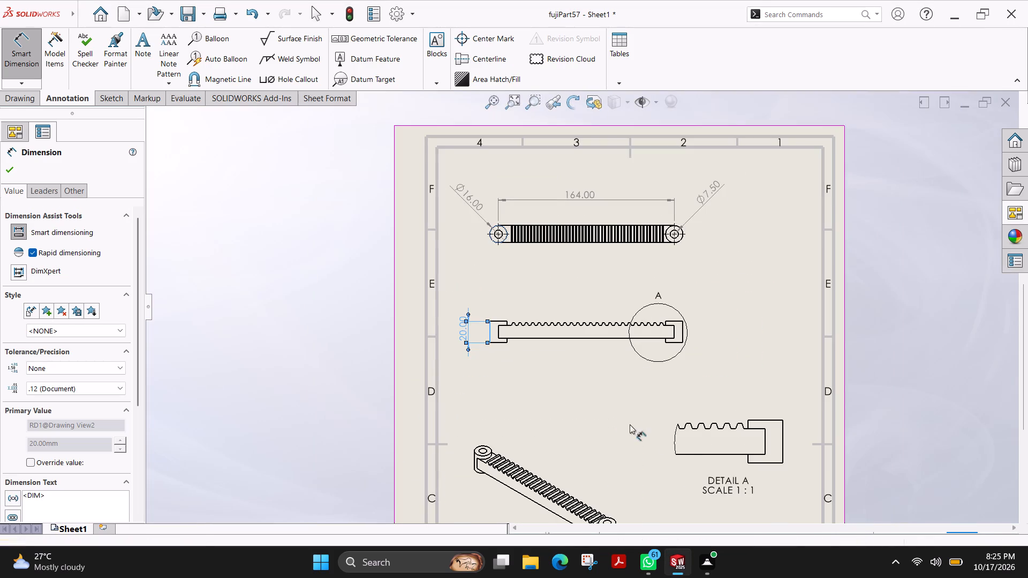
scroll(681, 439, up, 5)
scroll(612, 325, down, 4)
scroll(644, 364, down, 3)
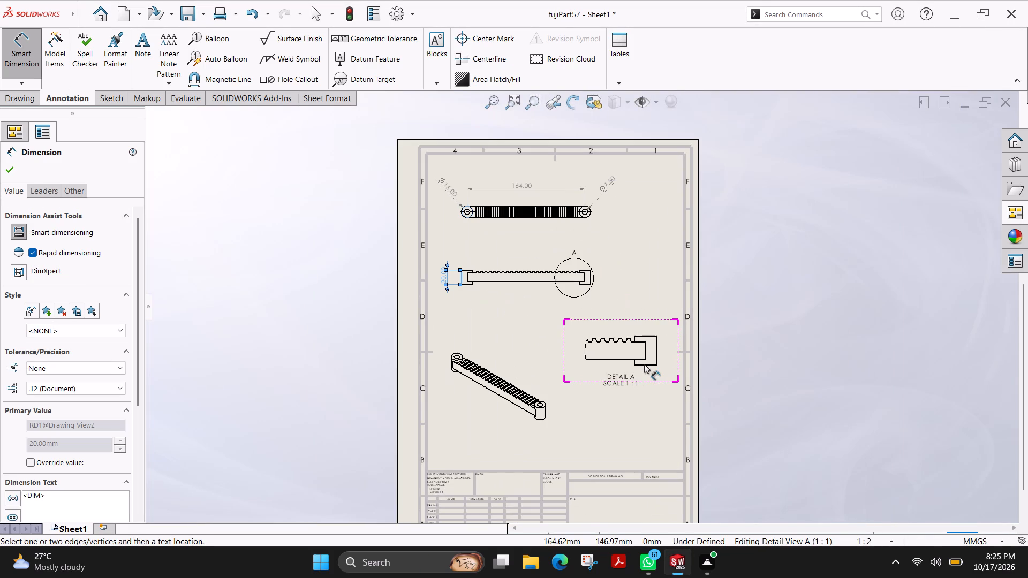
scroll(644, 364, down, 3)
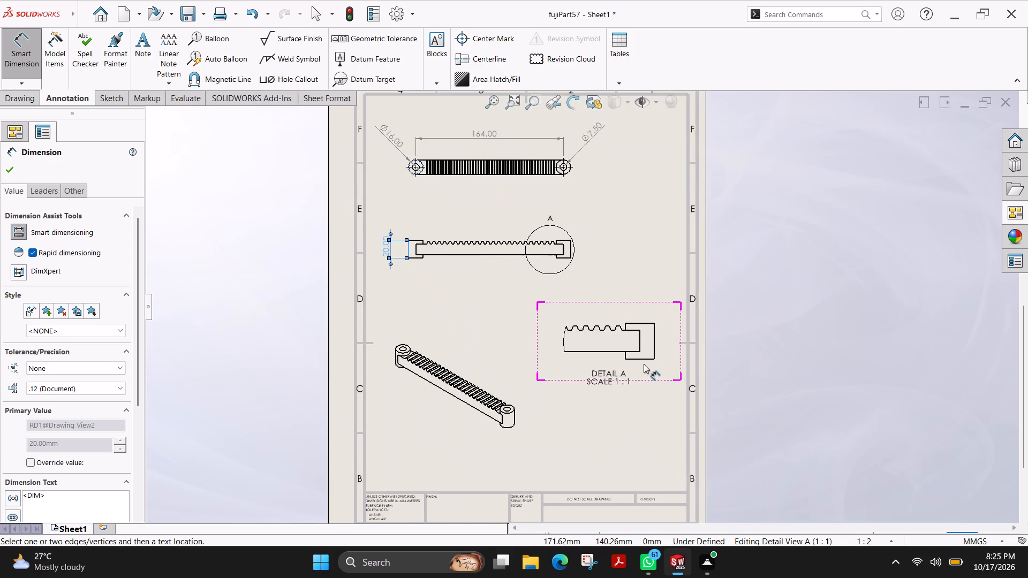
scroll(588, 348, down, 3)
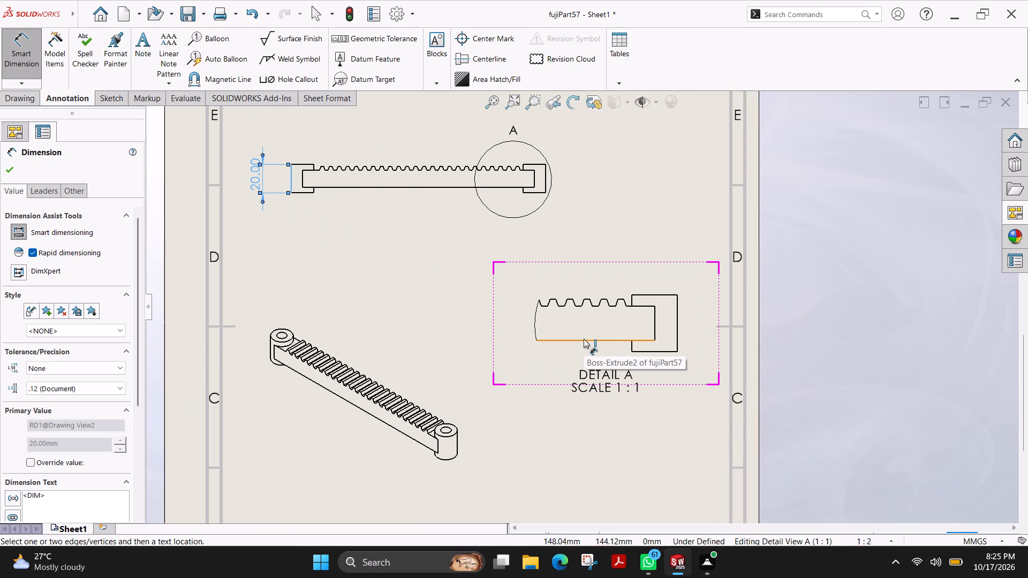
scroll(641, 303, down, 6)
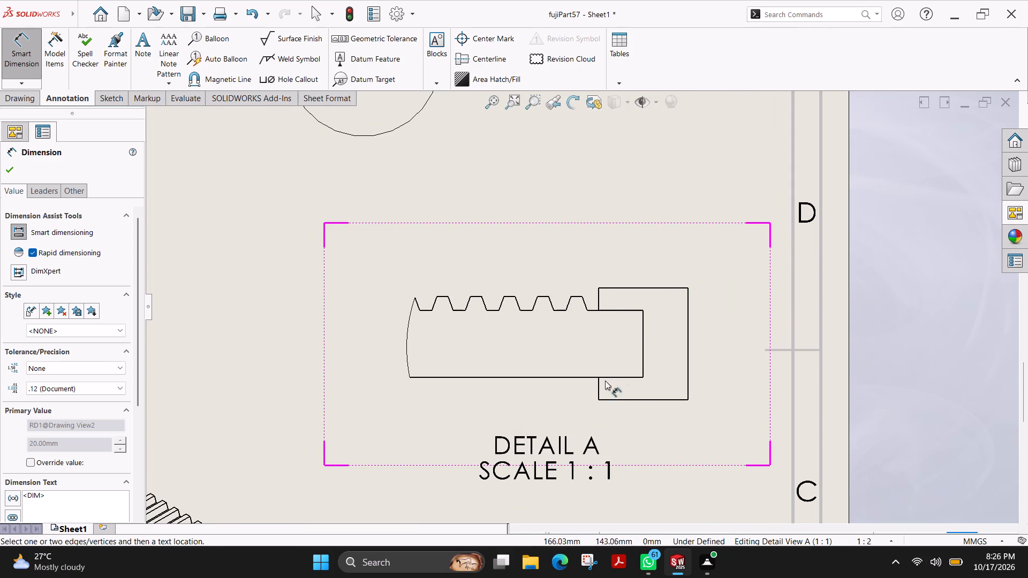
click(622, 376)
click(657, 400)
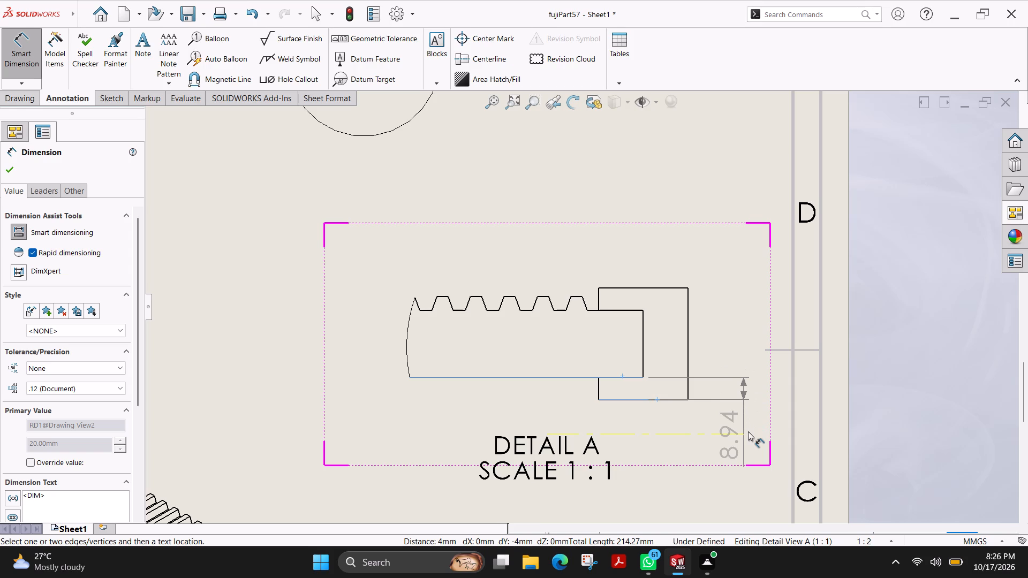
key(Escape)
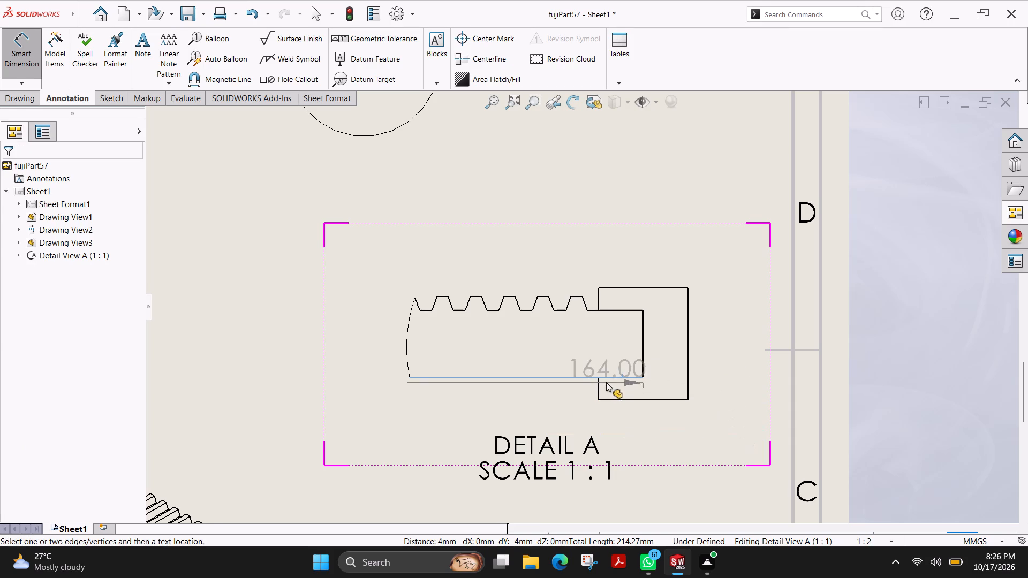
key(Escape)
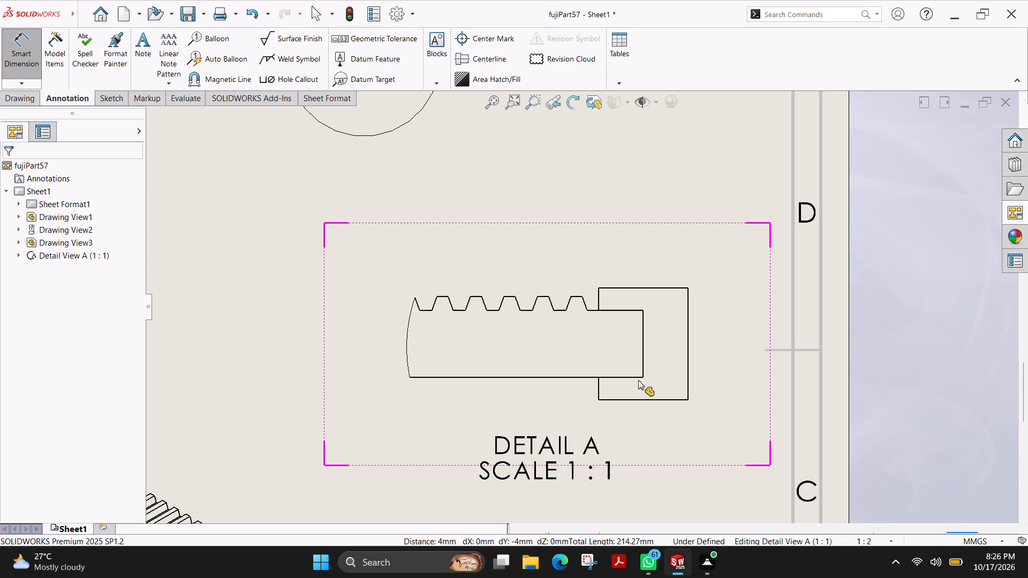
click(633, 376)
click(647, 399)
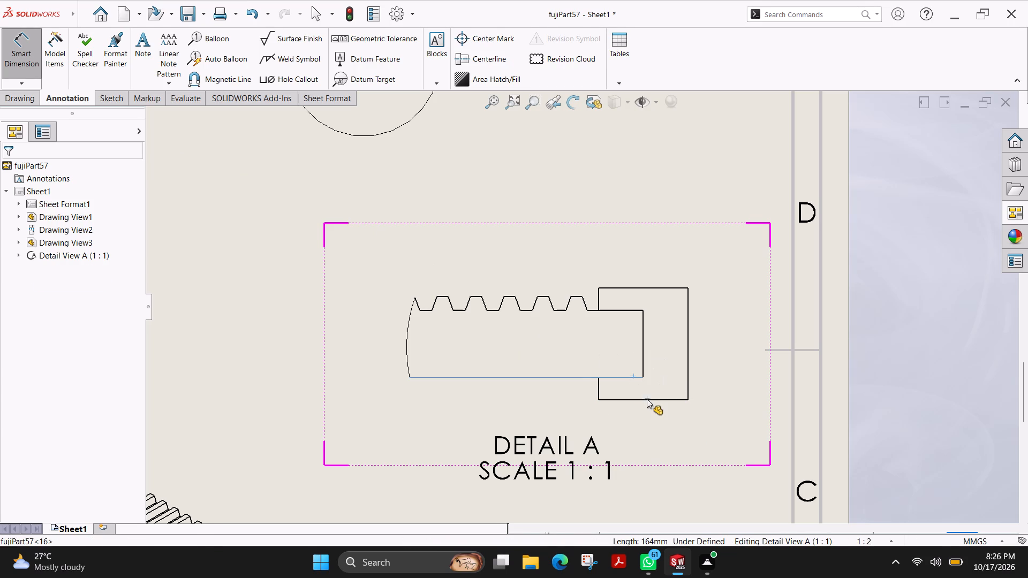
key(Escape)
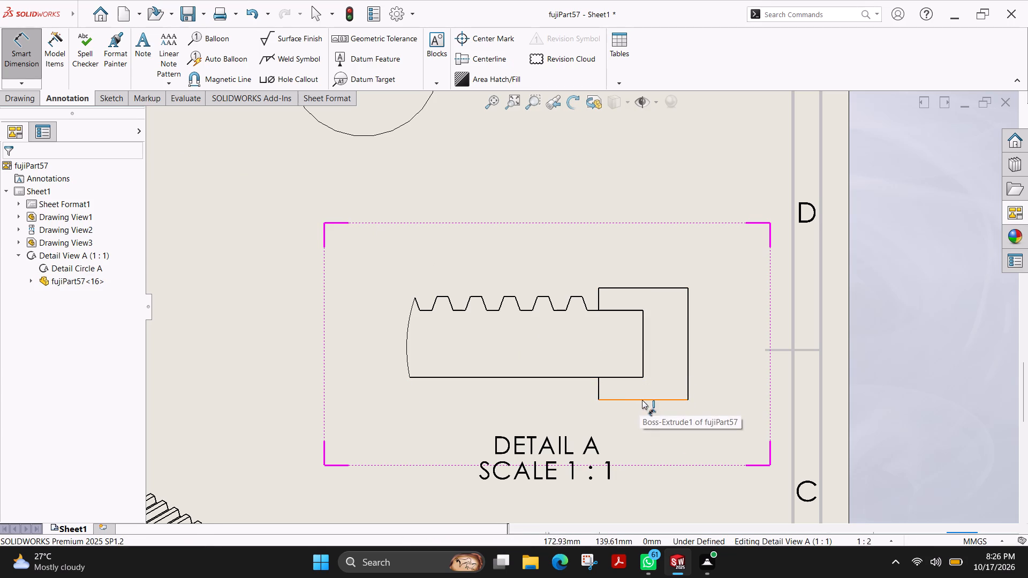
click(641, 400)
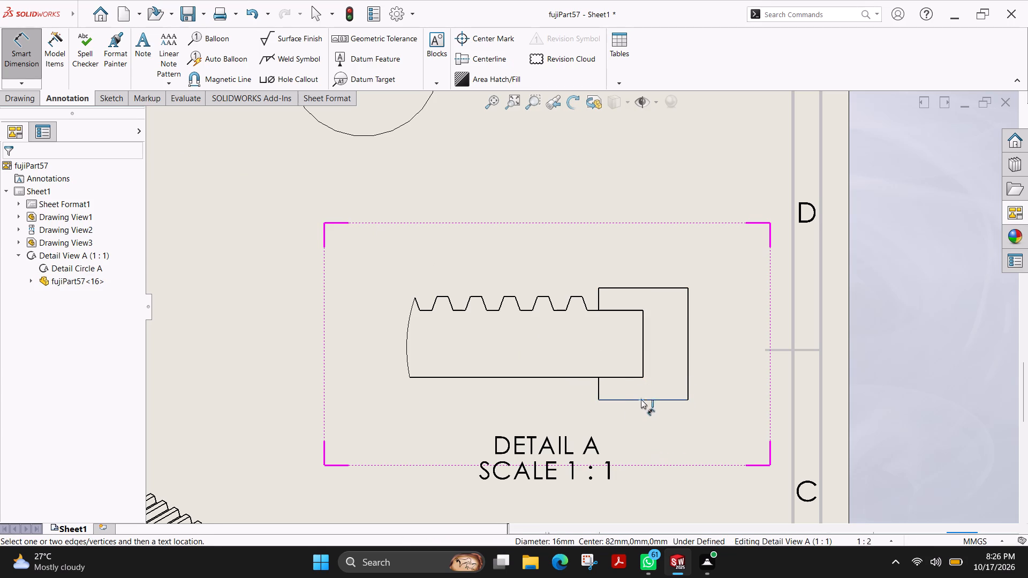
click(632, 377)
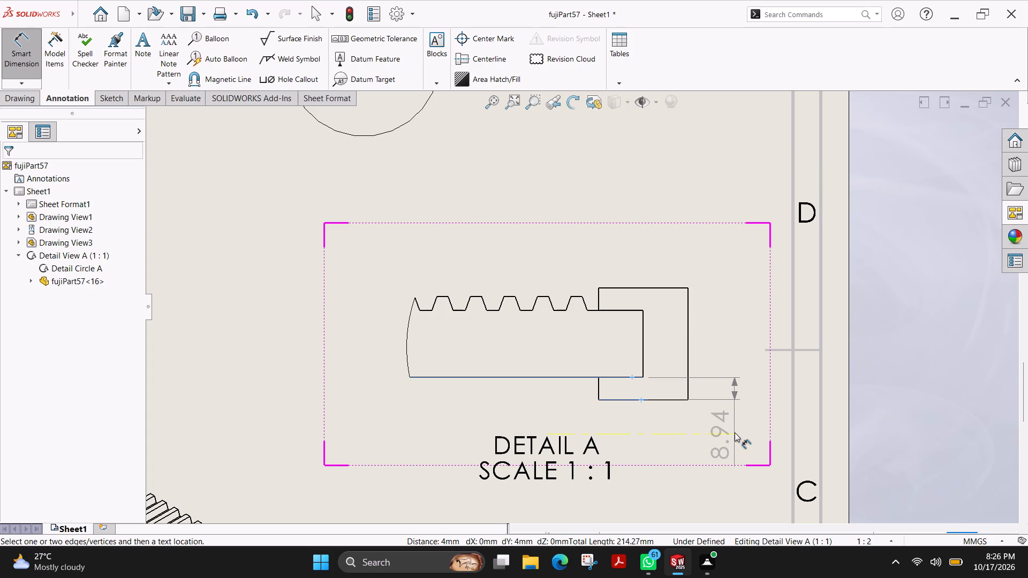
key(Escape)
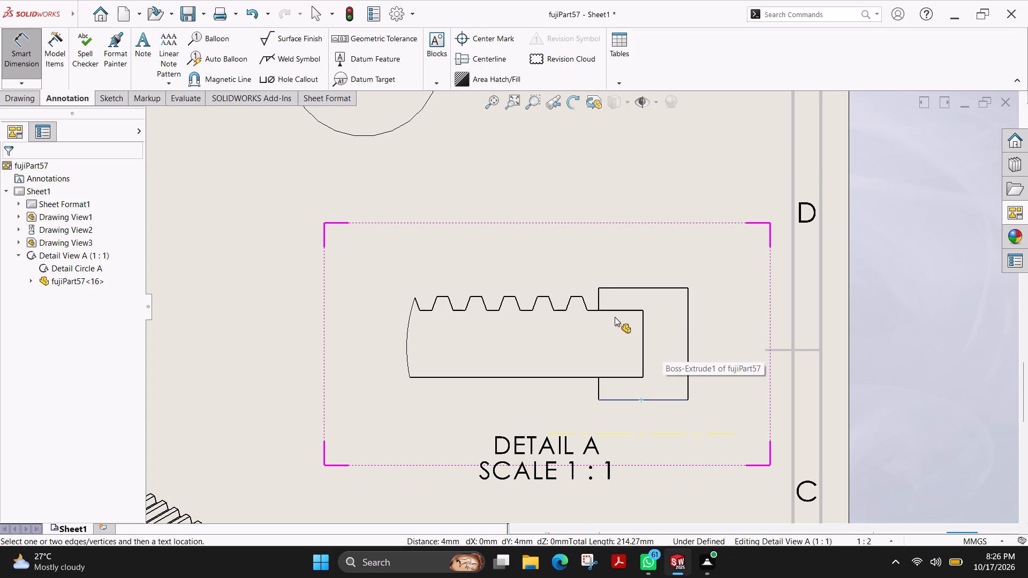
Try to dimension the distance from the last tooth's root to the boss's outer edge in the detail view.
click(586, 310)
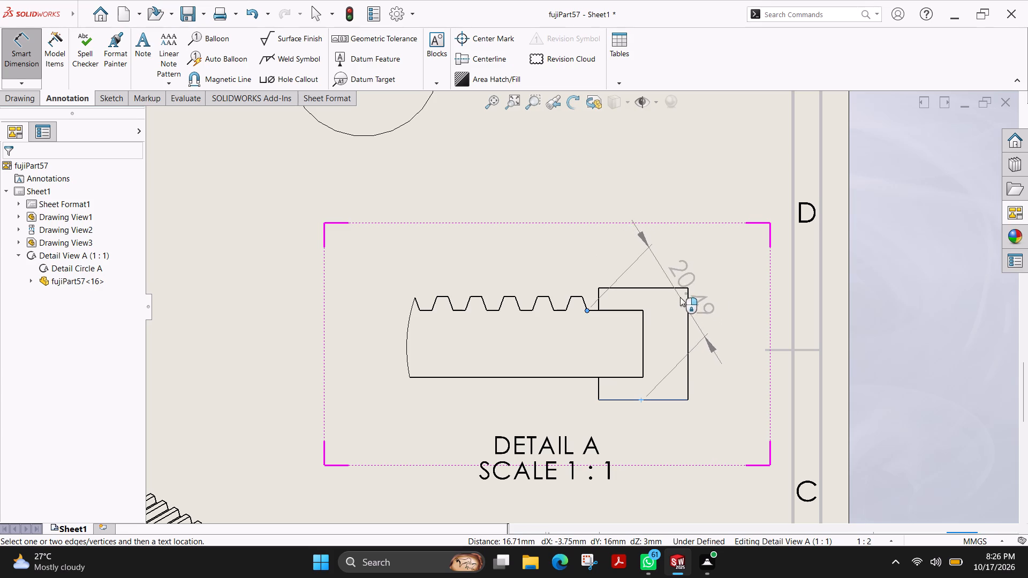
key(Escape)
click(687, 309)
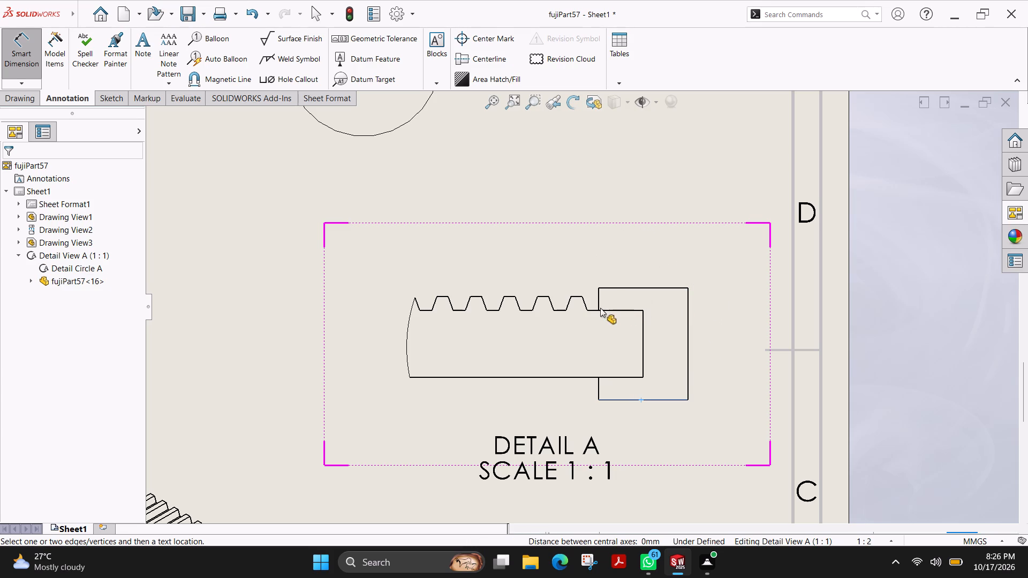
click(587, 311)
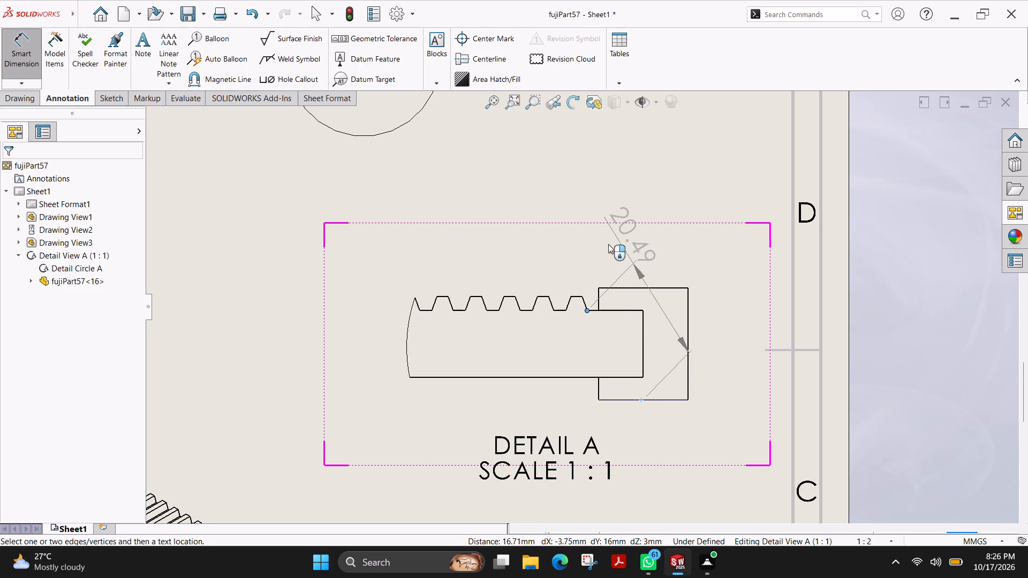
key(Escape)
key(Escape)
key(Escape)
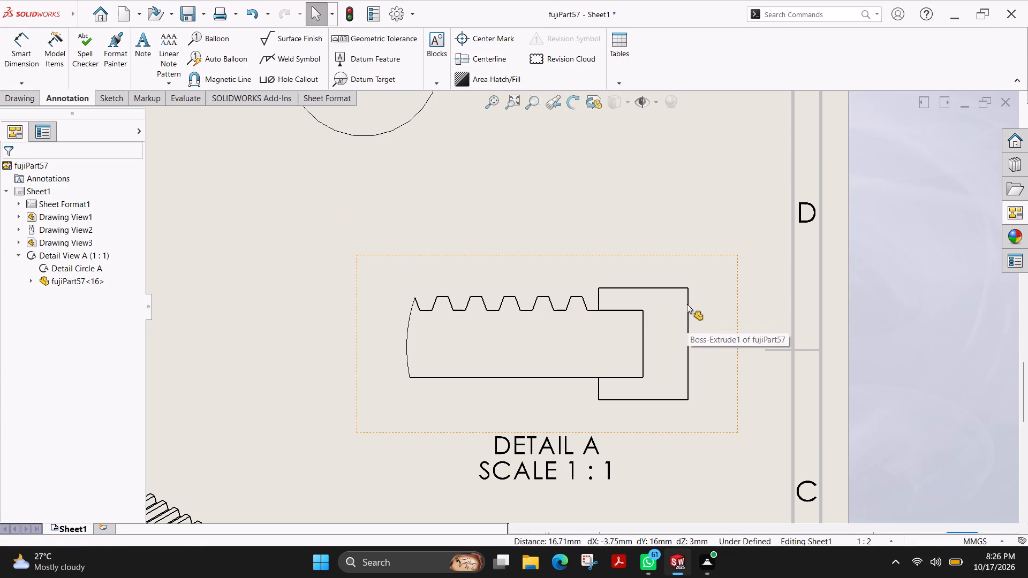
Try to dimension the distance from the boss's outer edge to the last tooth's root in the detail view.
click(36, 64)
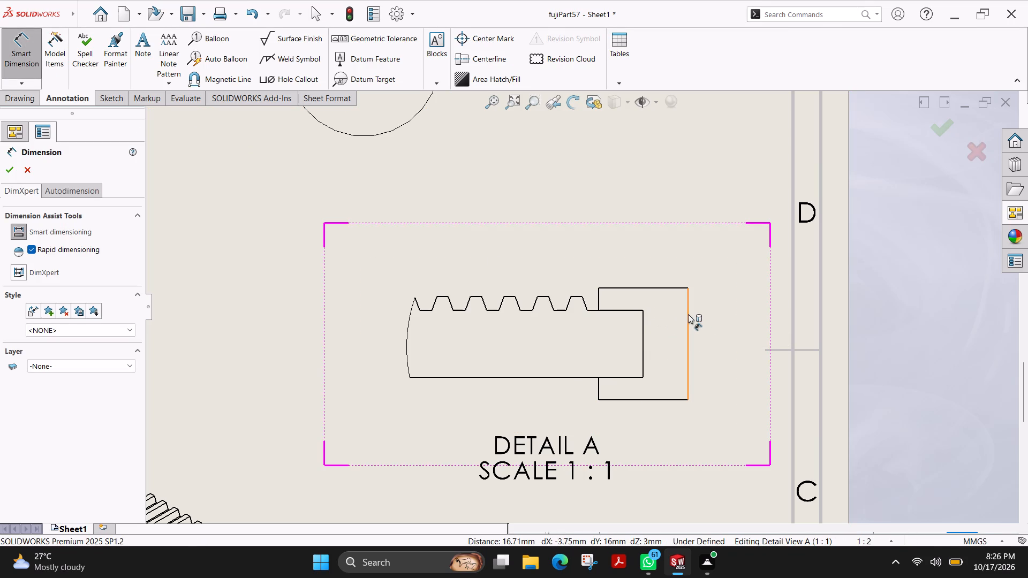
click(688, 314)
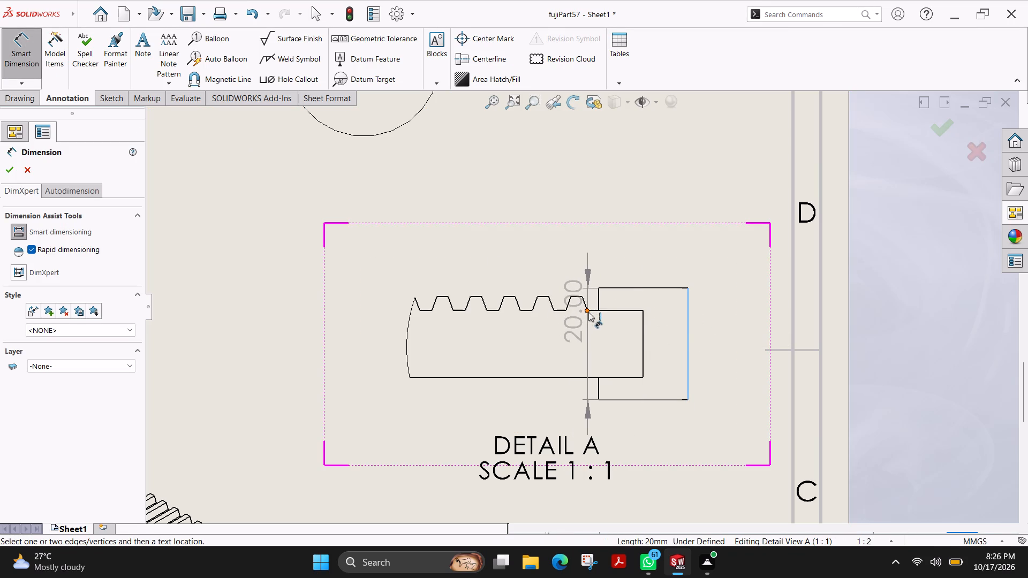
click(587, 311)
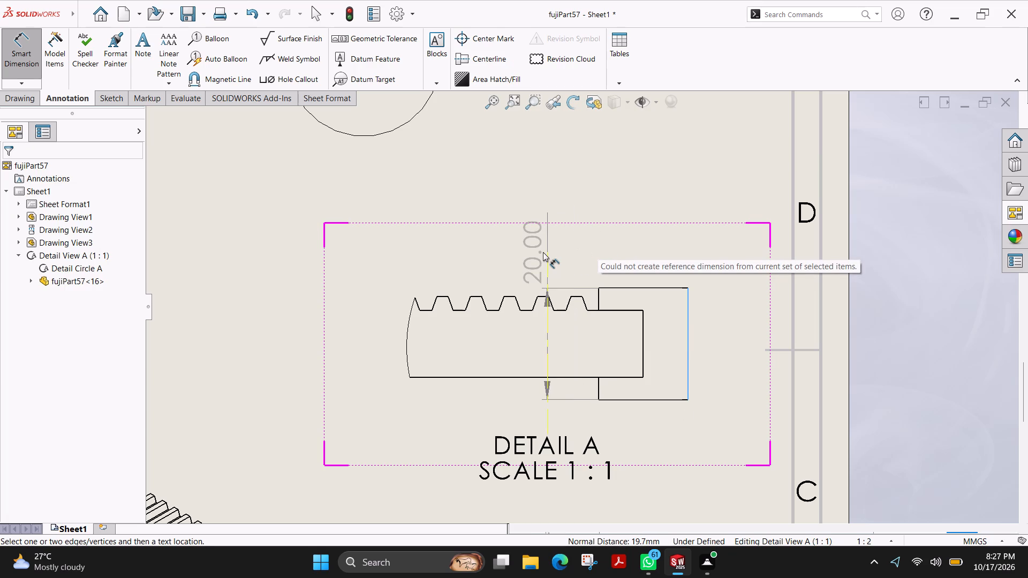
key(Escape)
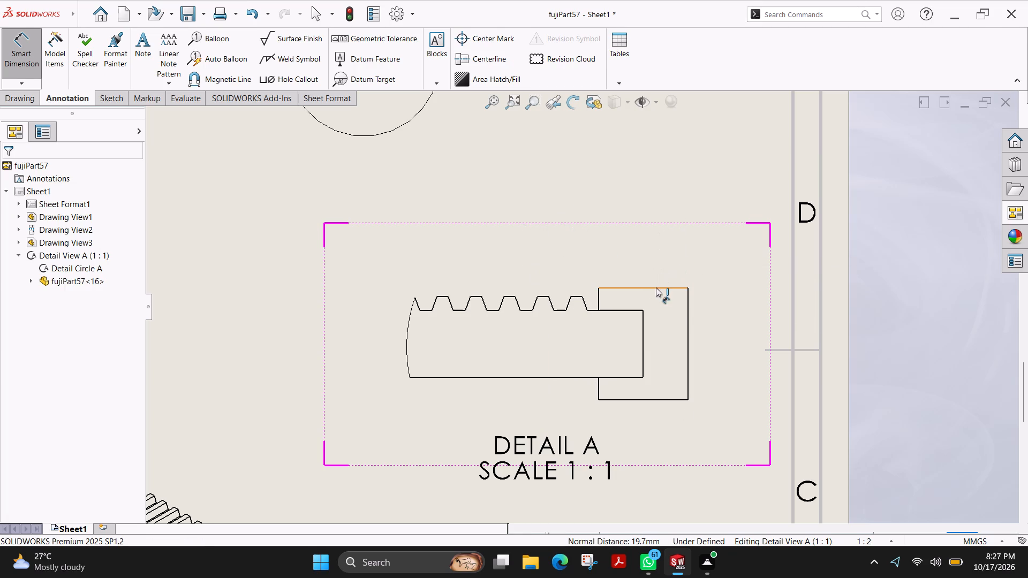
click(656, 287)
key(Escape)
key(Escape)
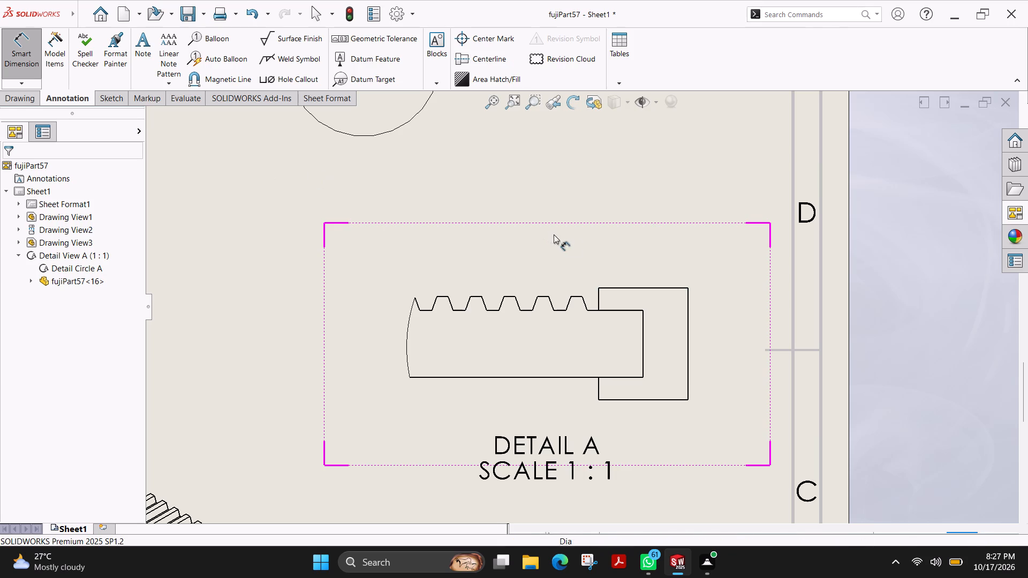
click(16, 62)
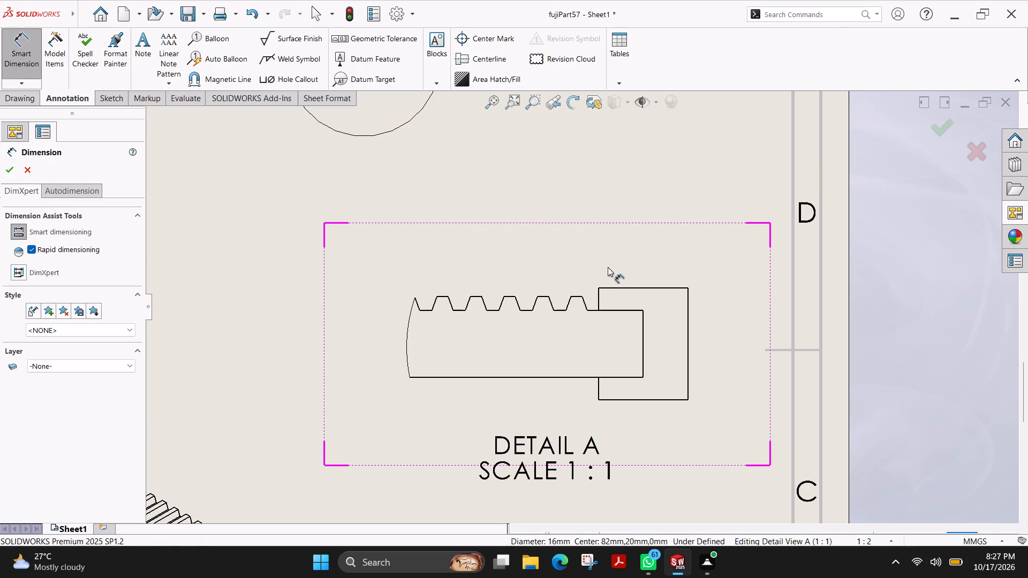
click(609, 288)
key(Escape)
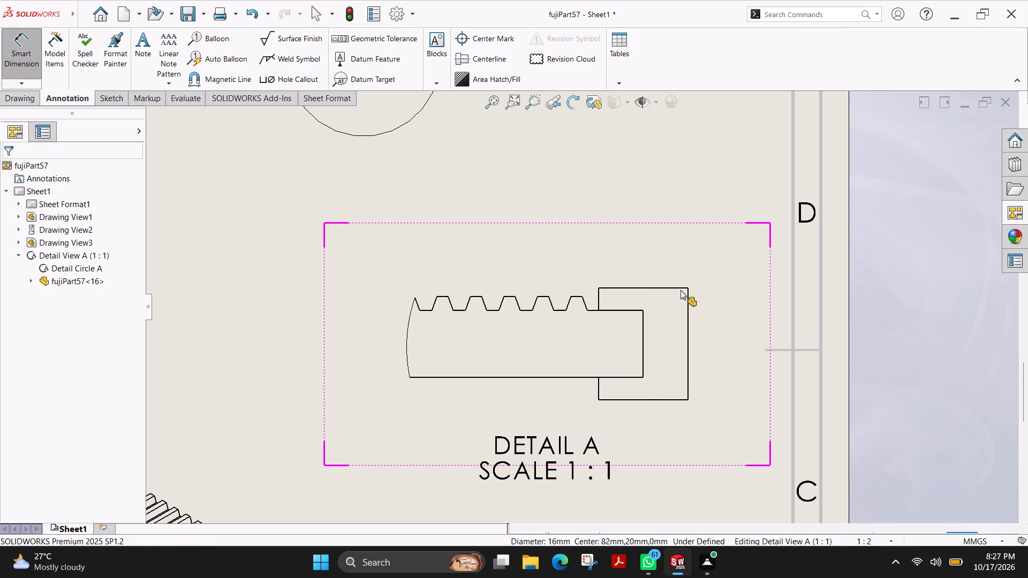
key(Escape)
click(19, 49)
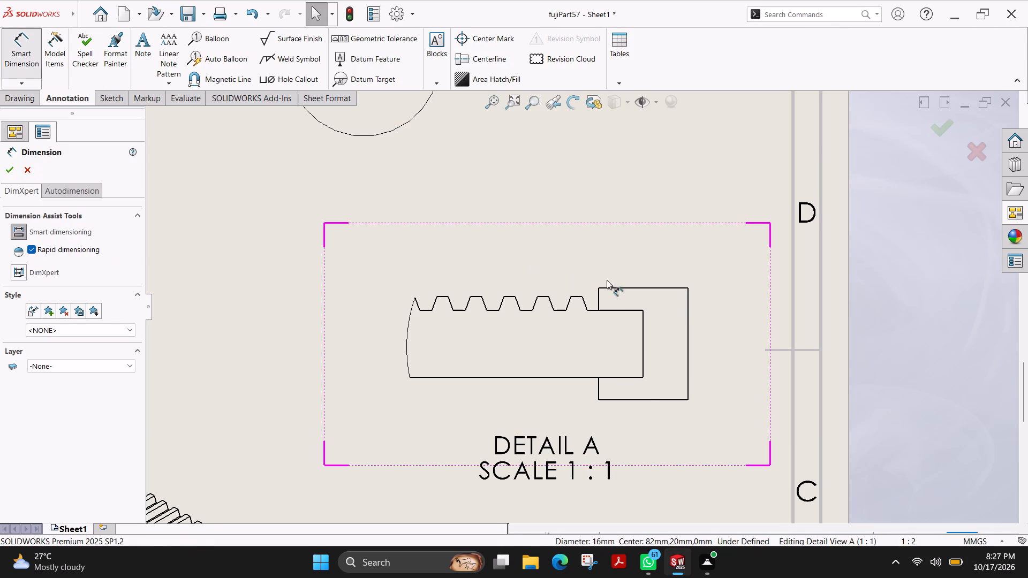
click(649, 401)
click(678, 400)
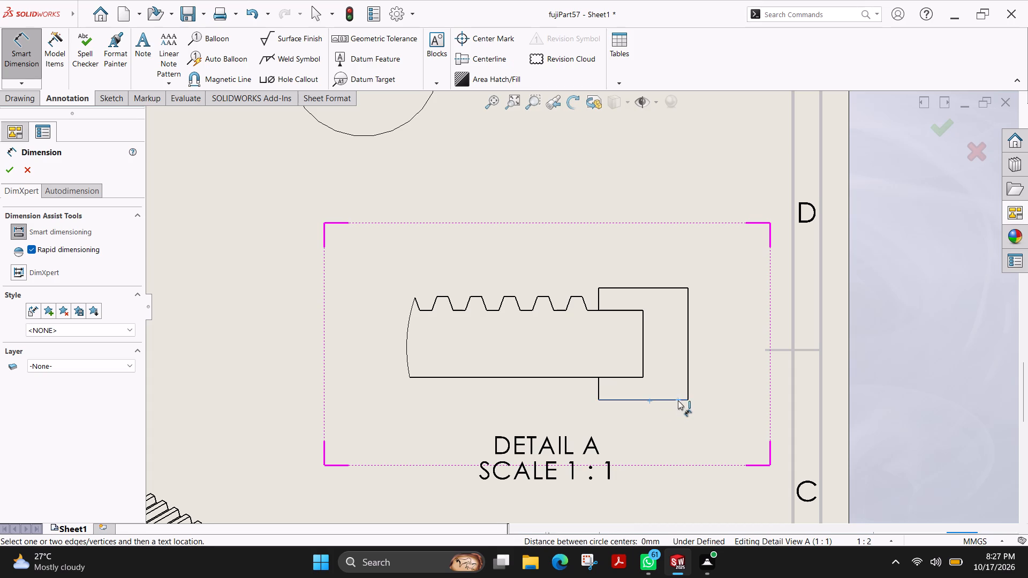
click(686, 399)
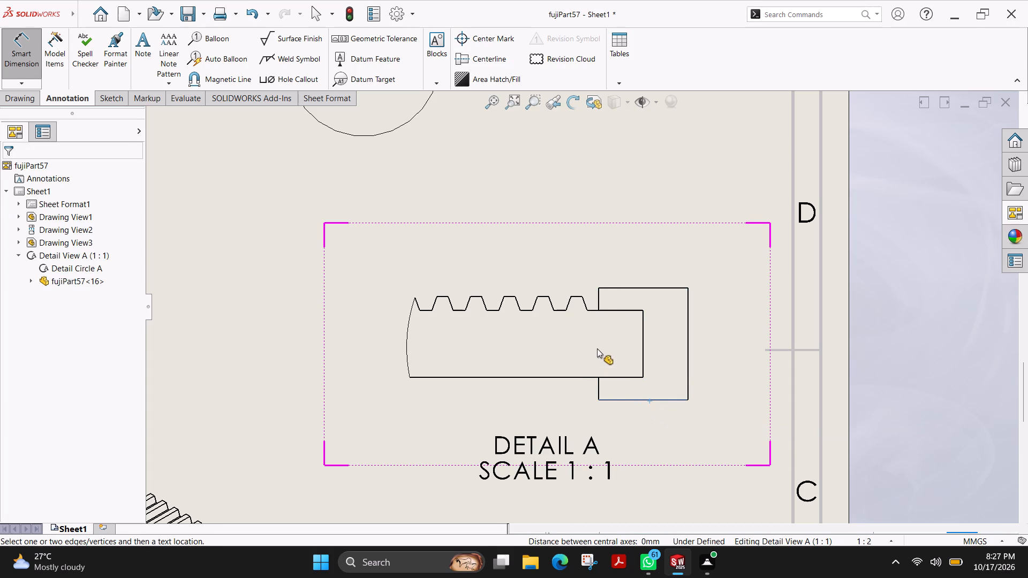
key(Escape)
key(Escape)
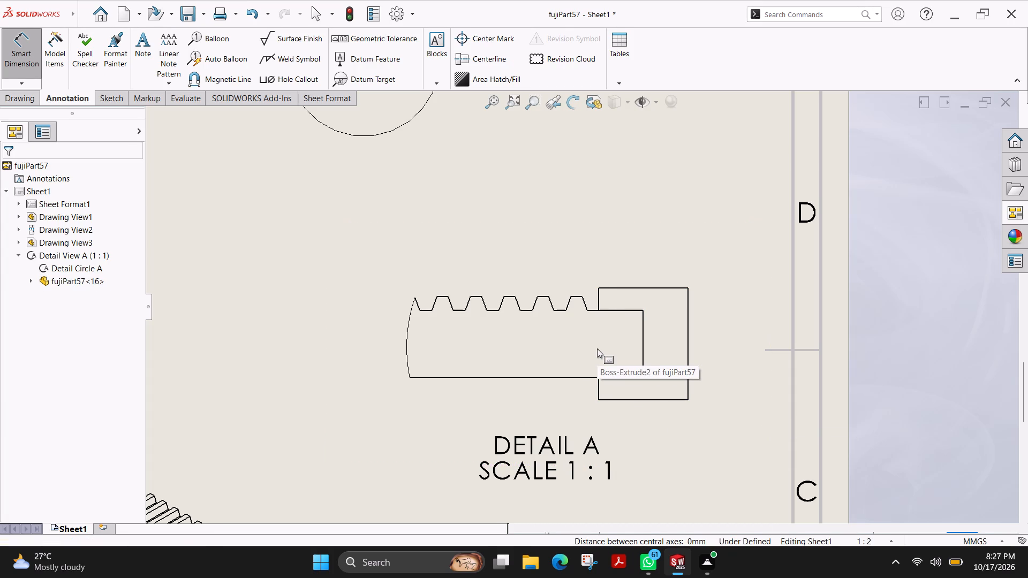
Dimension the tooth pitch between the last two matching root corners and one tooth's crest width, placing both above the detail view.
click(15, 54)
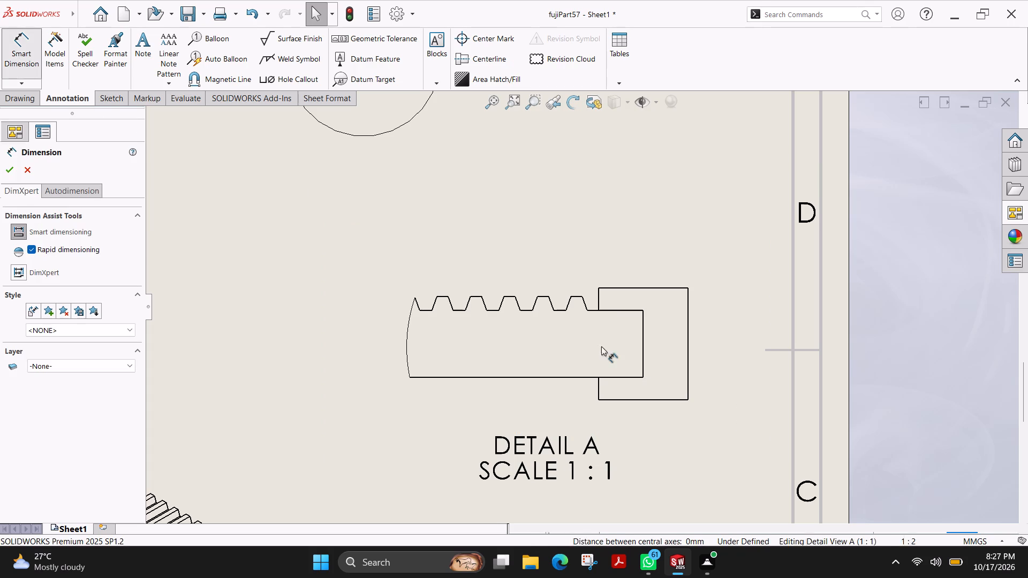
click(586, 311)
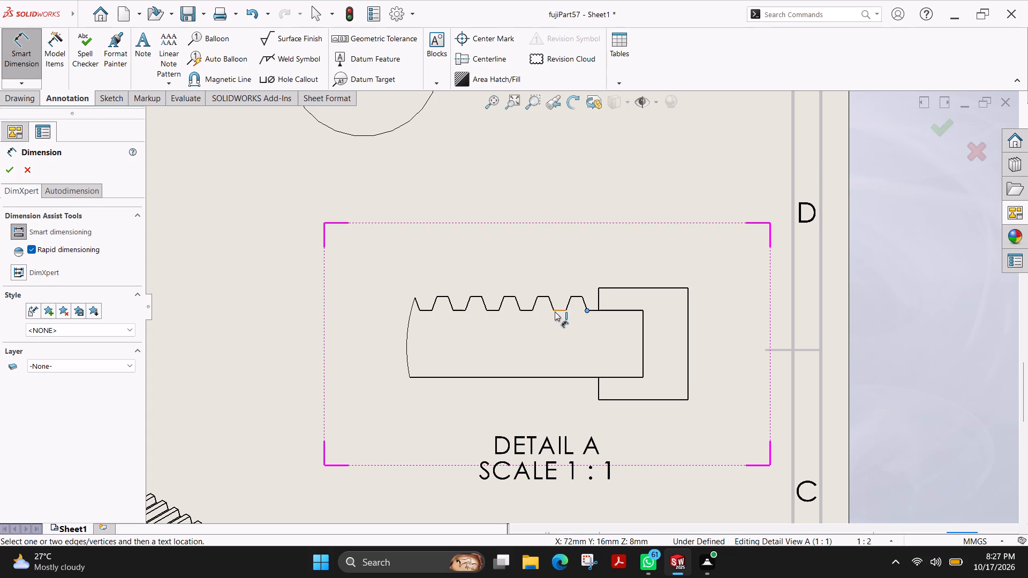
click(553, 310)
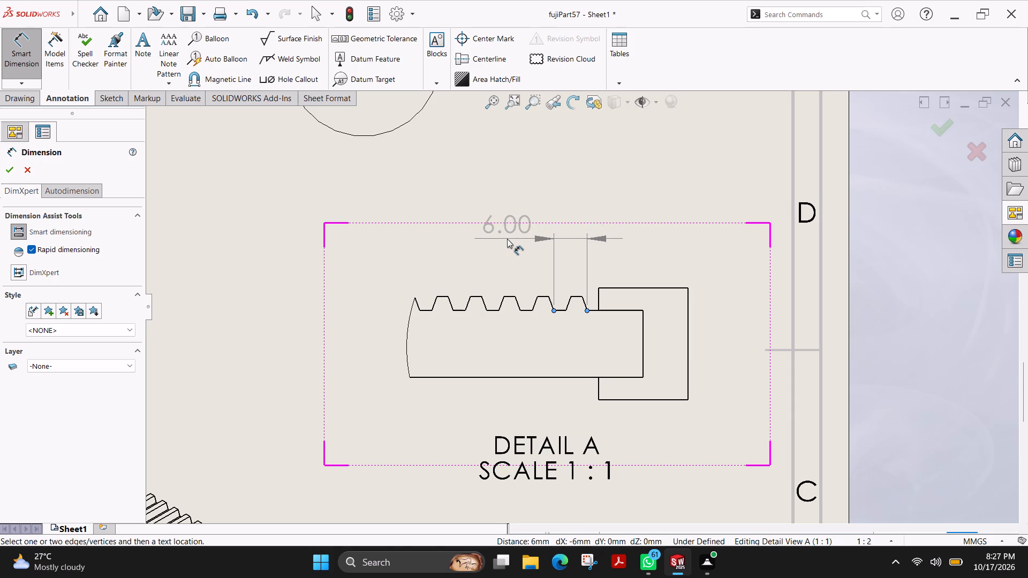
click(507, 239)
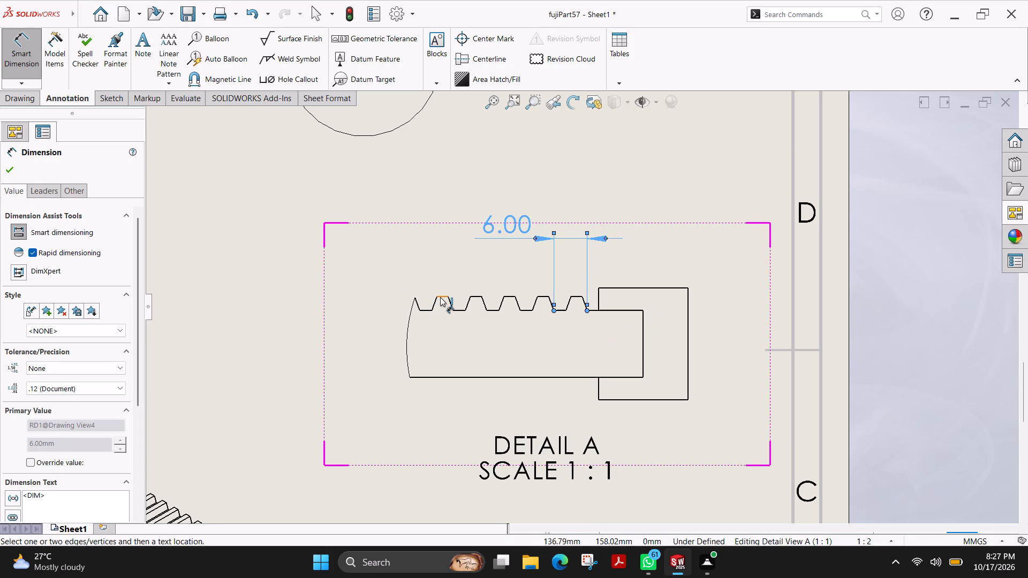
click(440, 297)
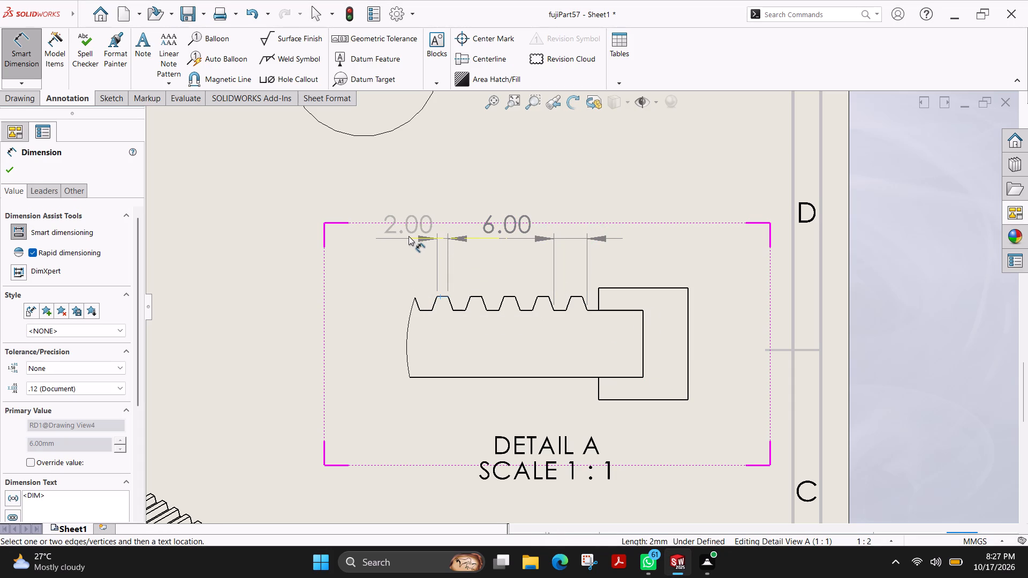
click(394, 242)
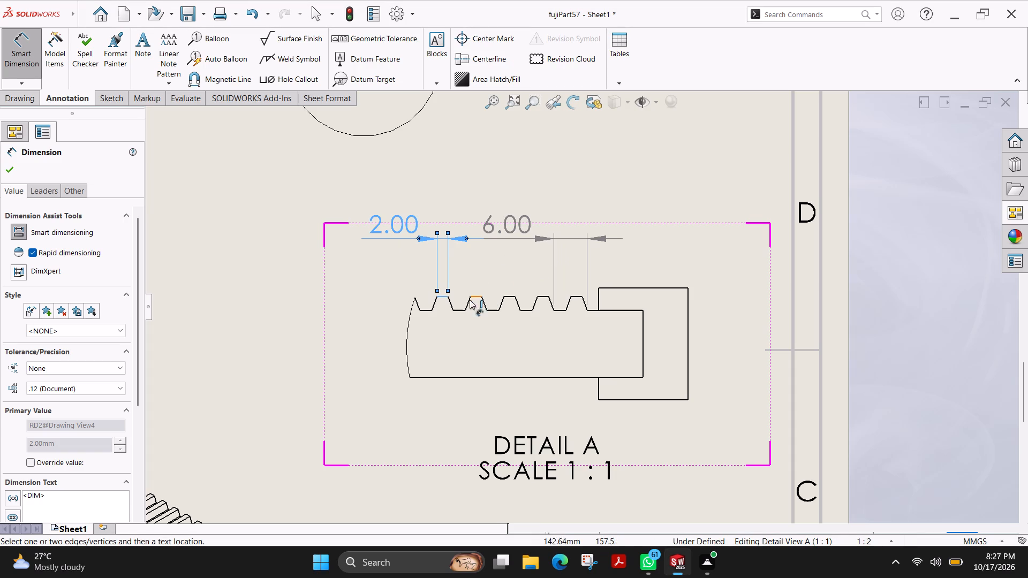
Dimension the tooth height from crest to root at the broken end of the bar, placing it to the left of the detail view.
click(442, 297)
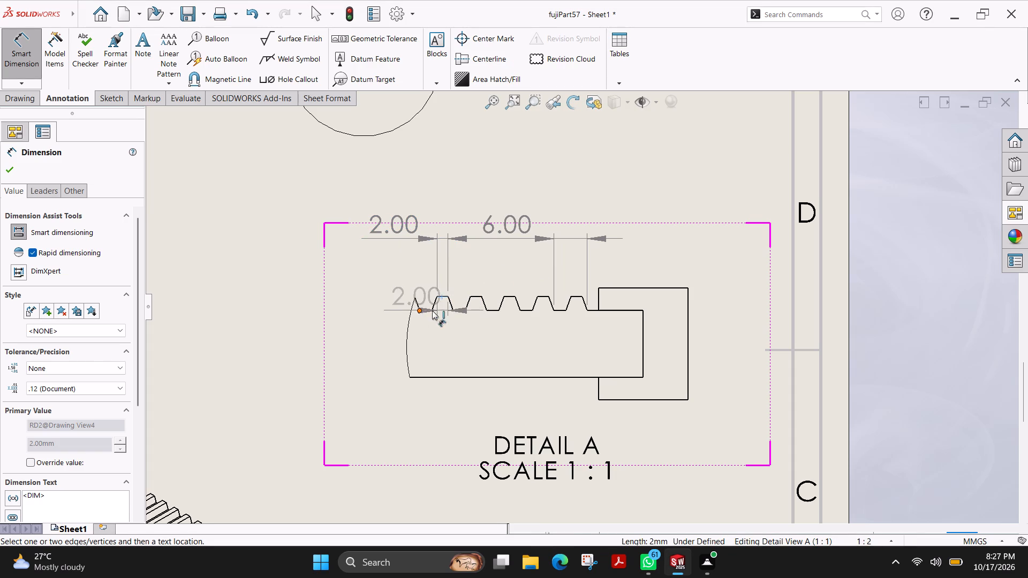
scroll(426, 307, down, 5)
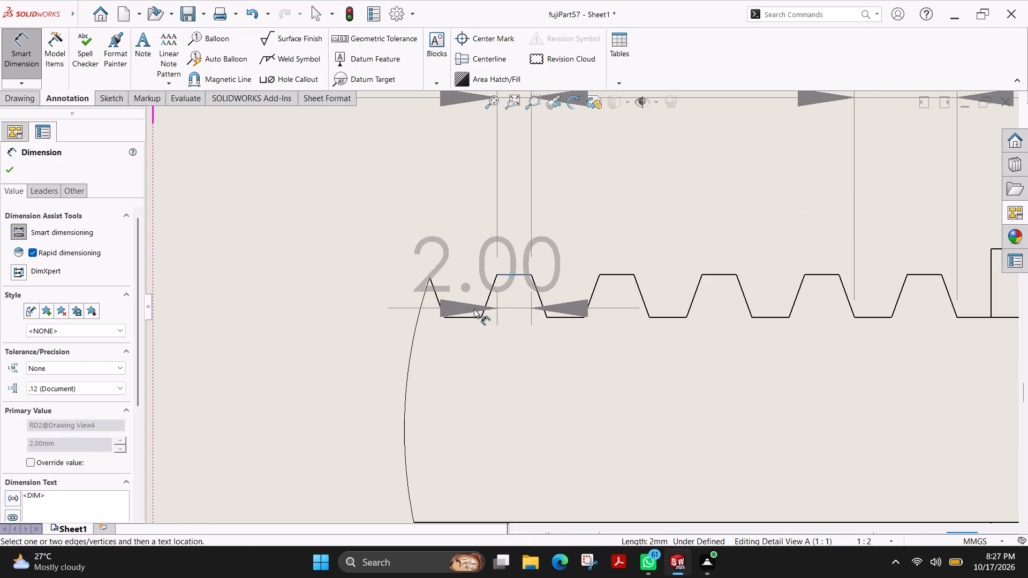
click(472, 316)
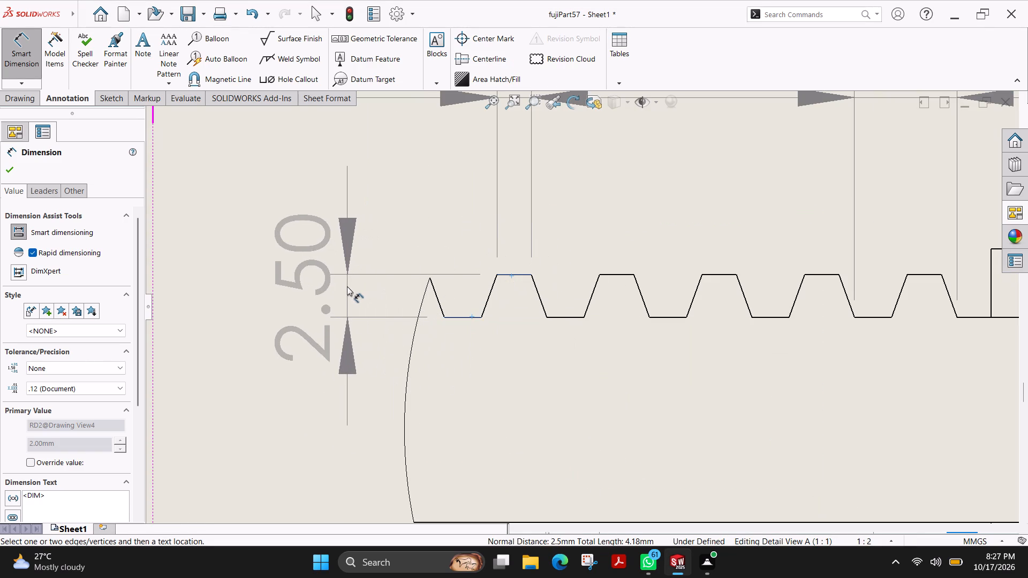
scroll(286, 276, up, 2)
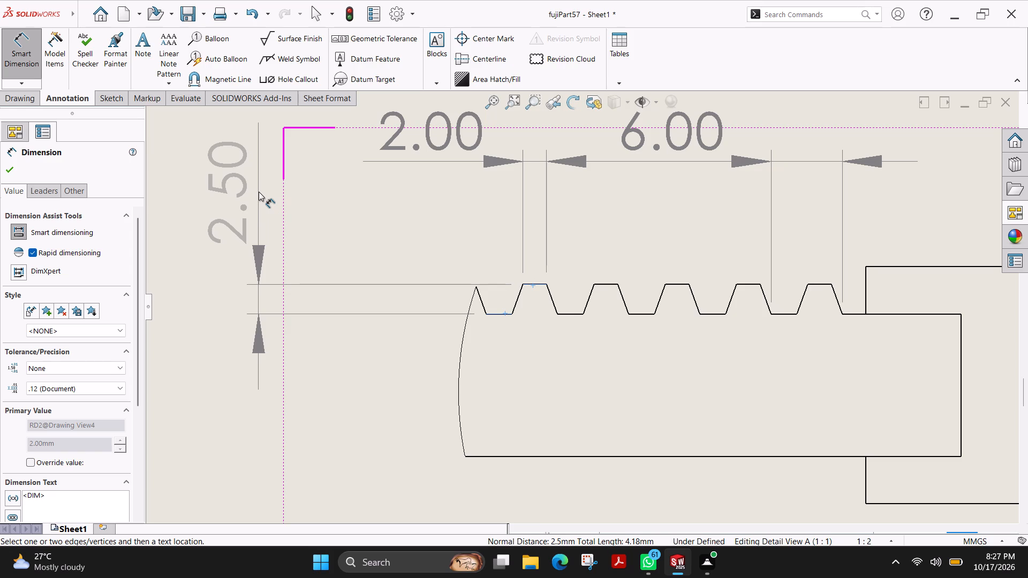
click(261, 191)
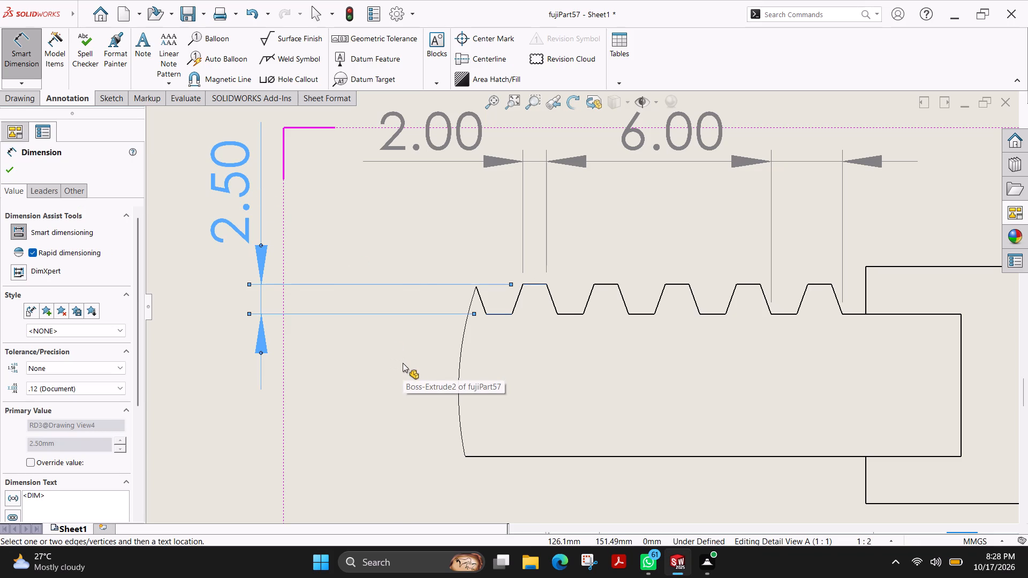
Dimension the bar's height from the tooth root to its bottom edge, in line below the tooth height dimension.
click(497, 315)
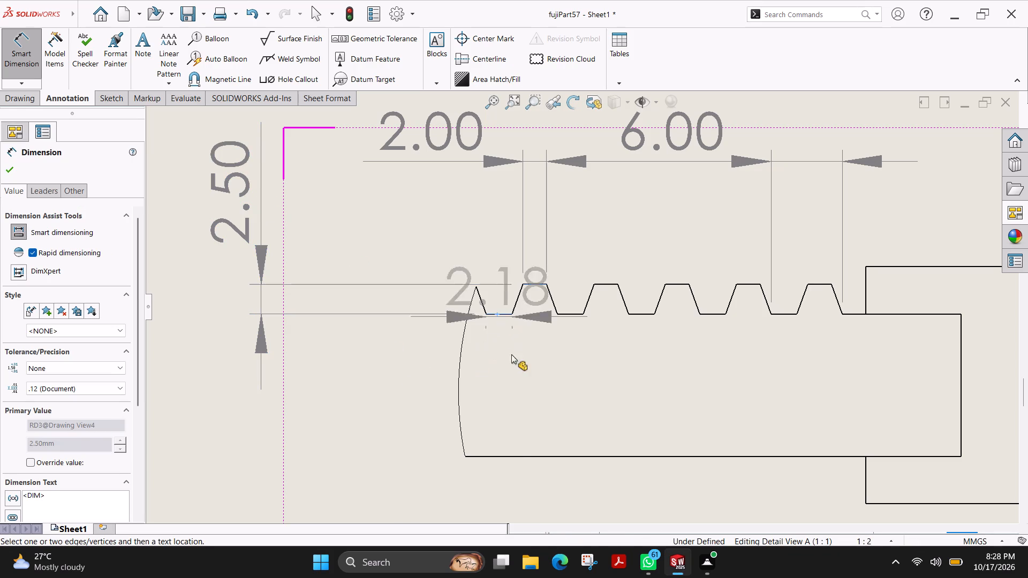
click(505, 457)
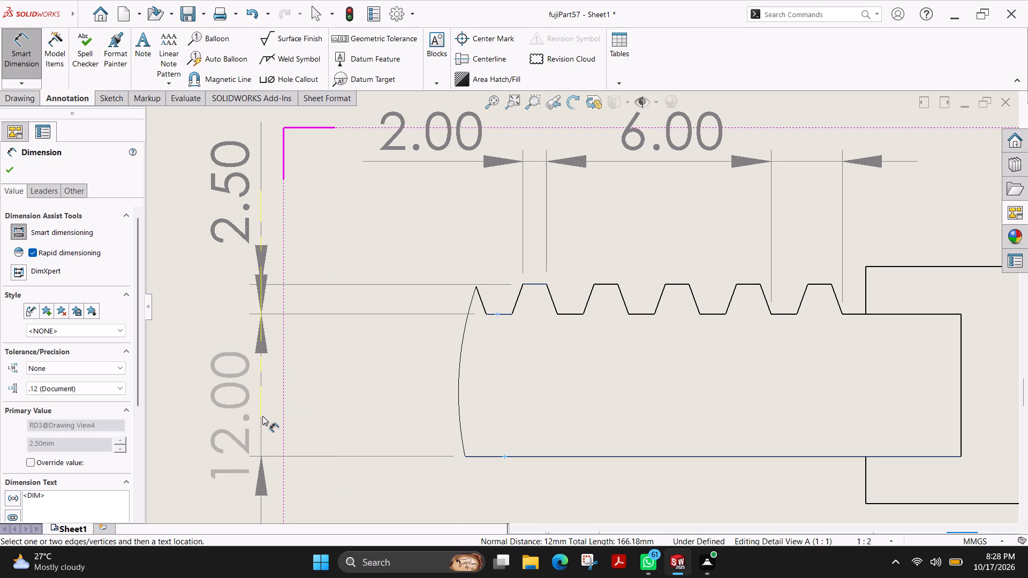
scroll(262, 416, up, 2)
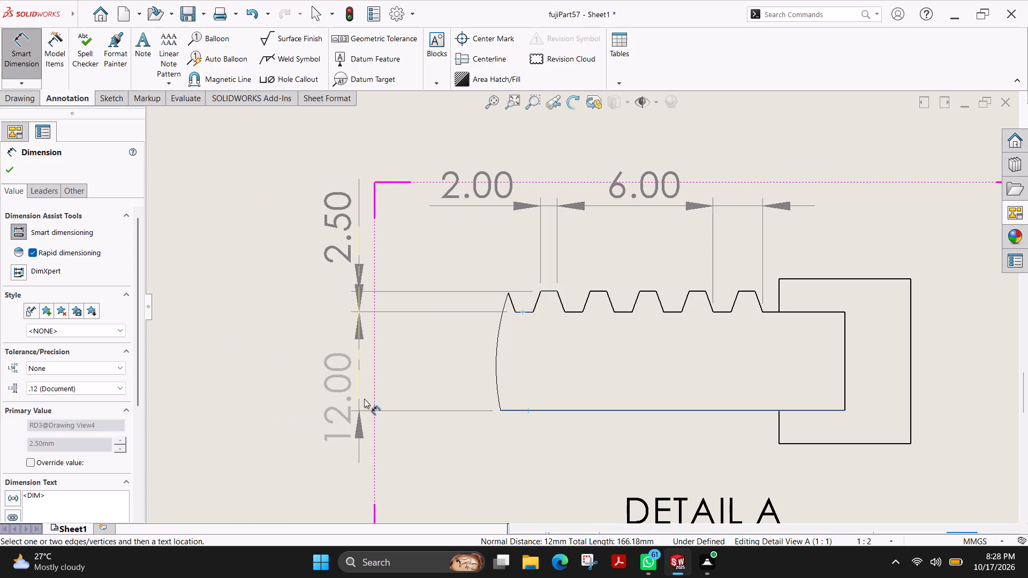
click(364, 454)
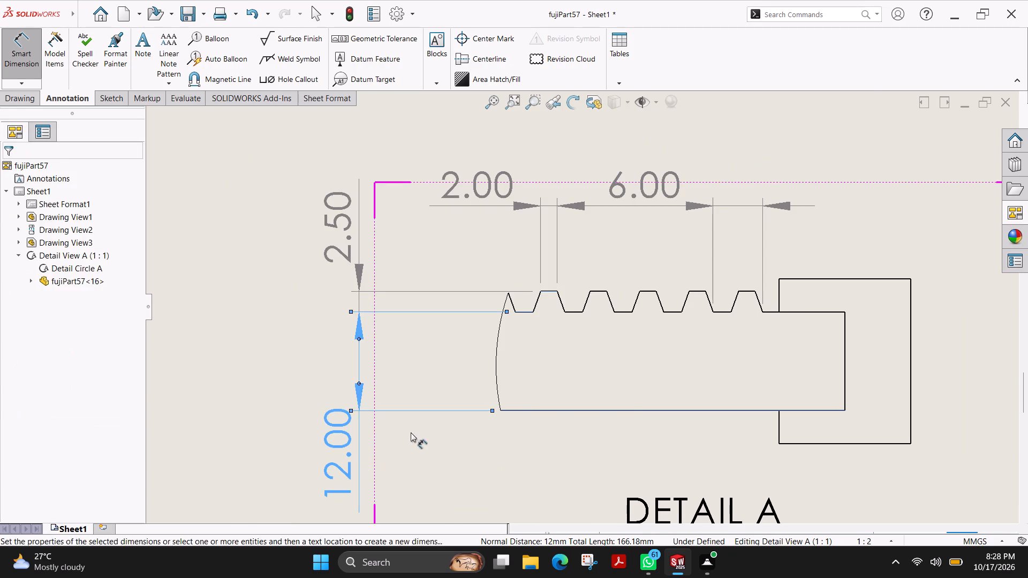
Dimension the angle between the two flanks of one tooth, placing it below the bar in the detail view.
scroll(422, 426, up, 2)
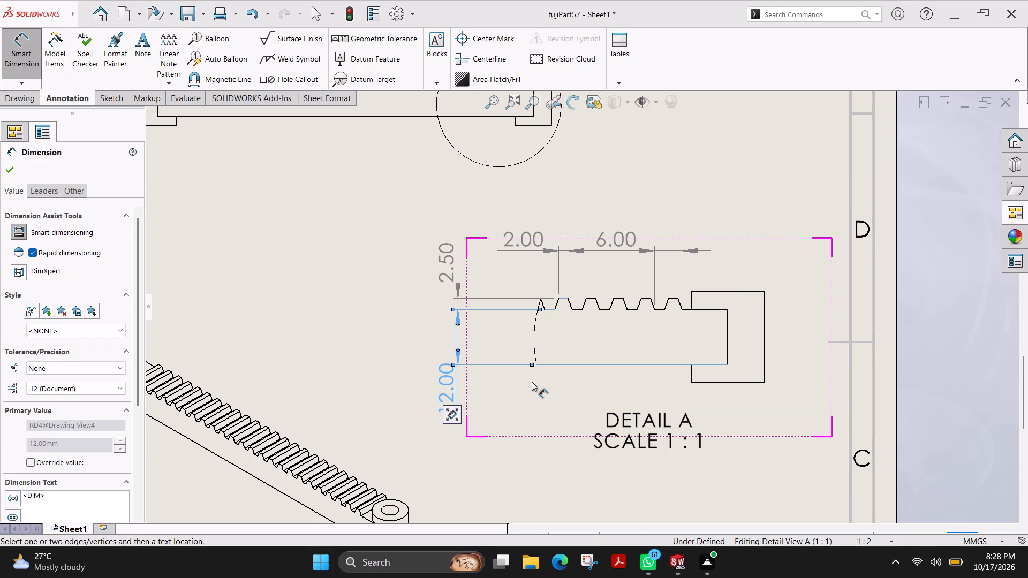
scroll(593, 330, down, 5)
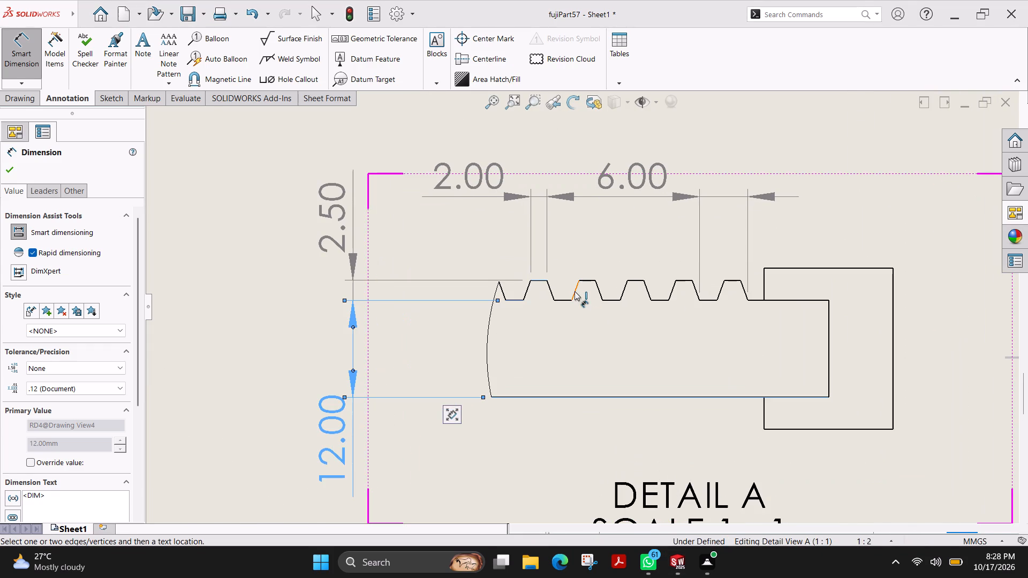
click(575, 291)
click(599, 292)
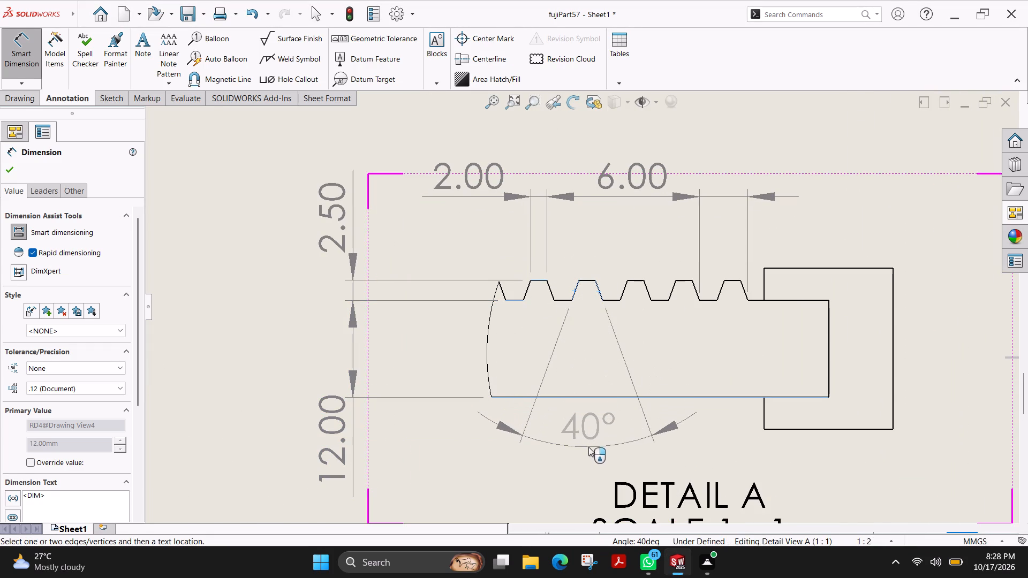
click(586, 463)
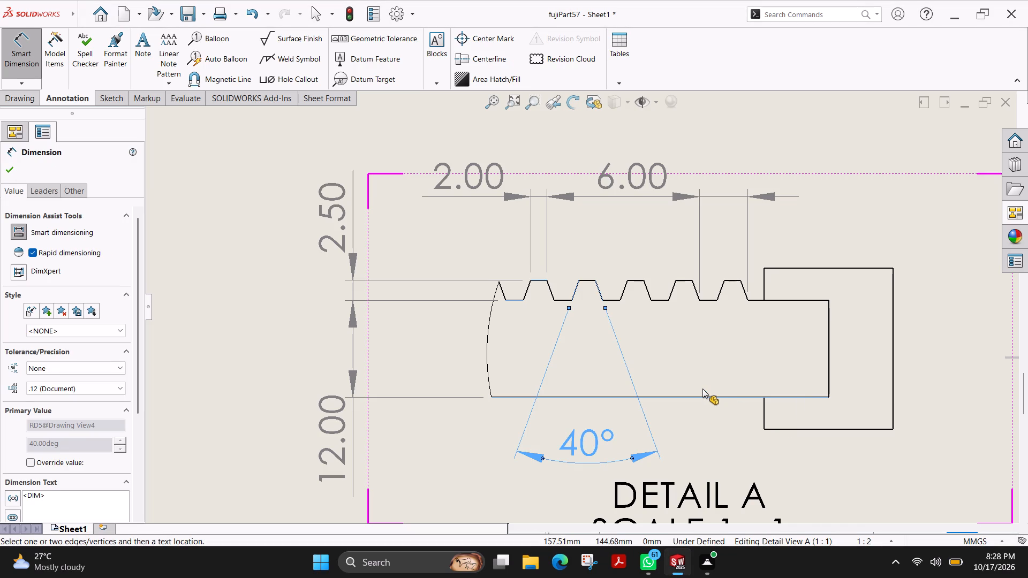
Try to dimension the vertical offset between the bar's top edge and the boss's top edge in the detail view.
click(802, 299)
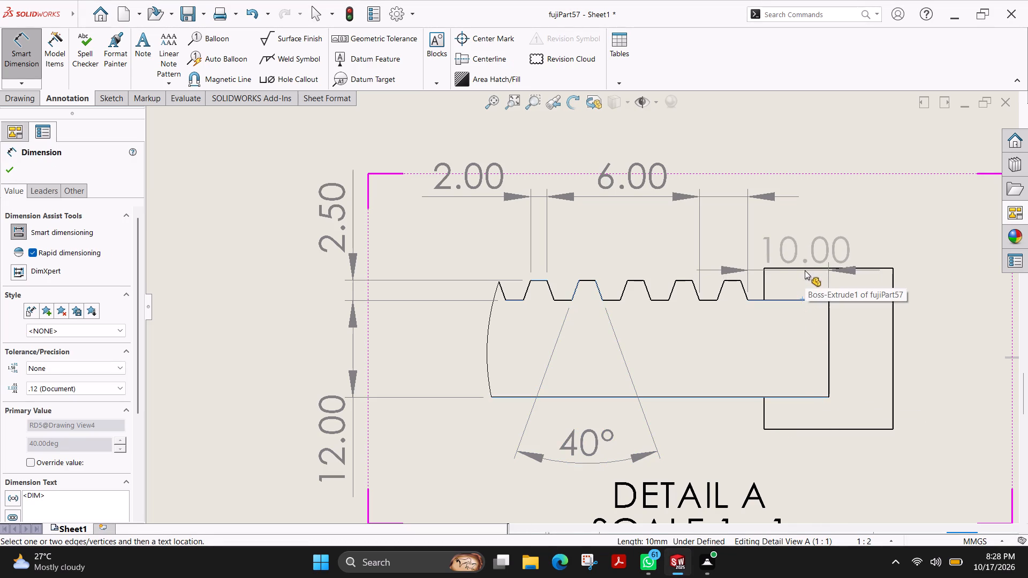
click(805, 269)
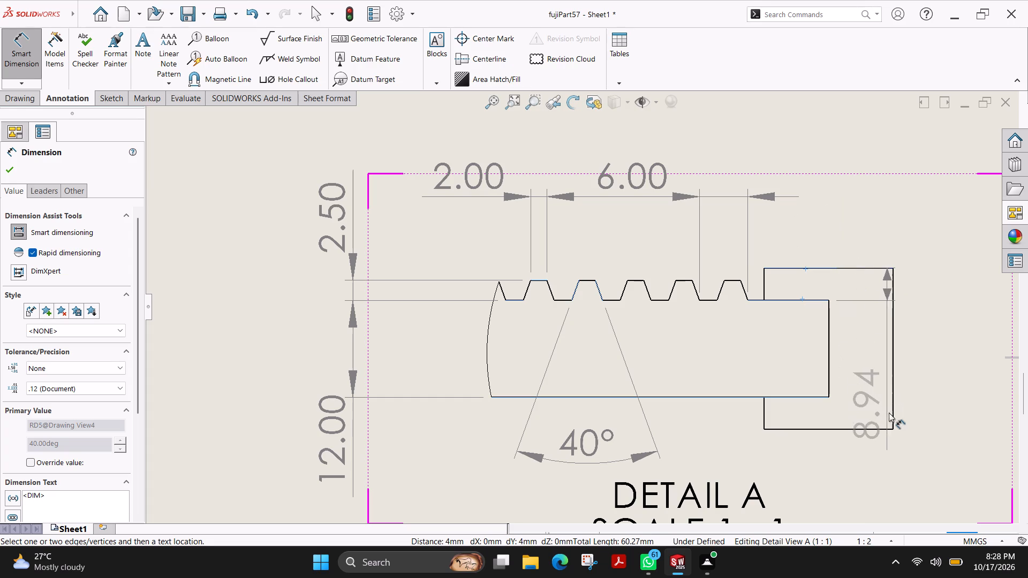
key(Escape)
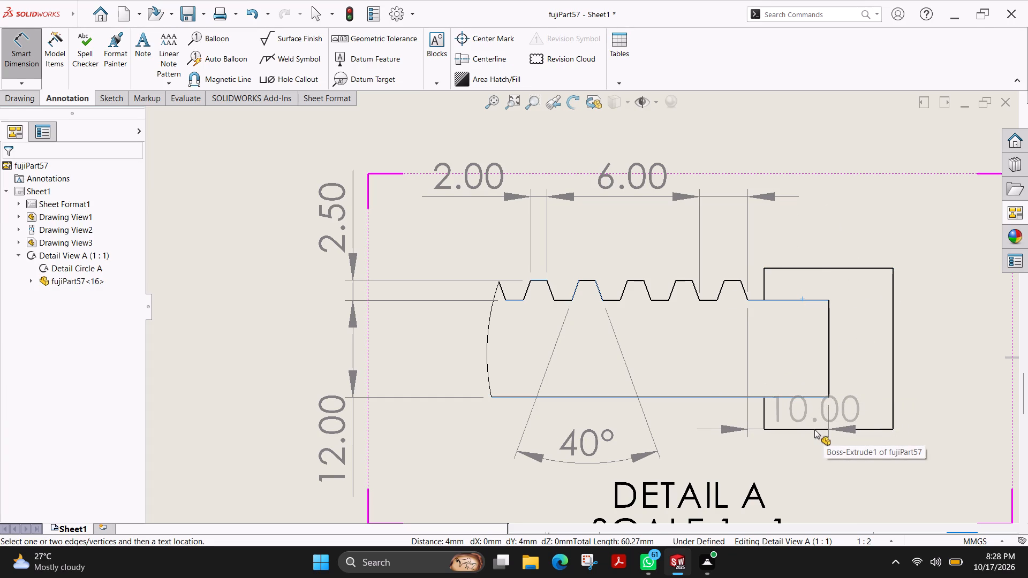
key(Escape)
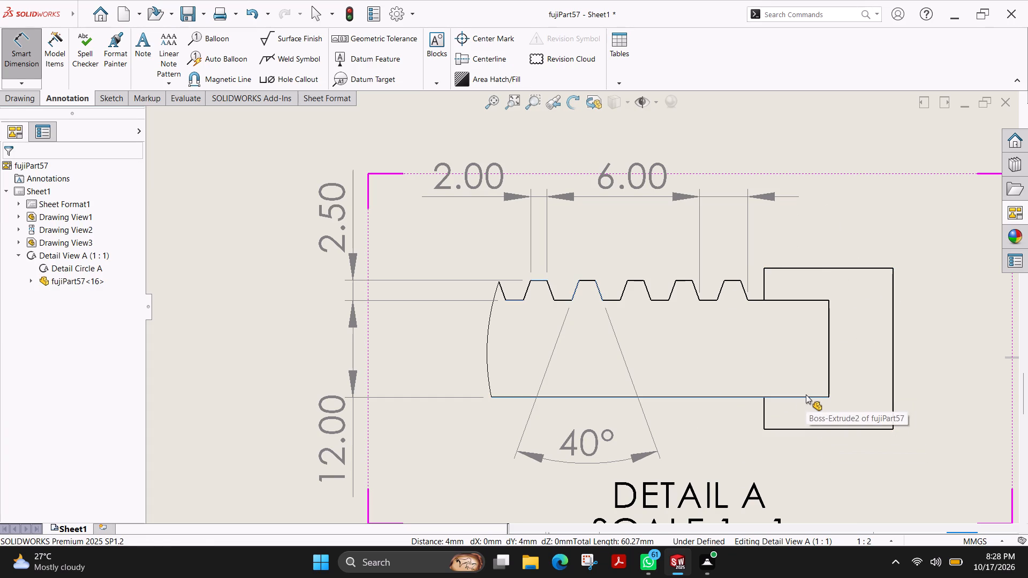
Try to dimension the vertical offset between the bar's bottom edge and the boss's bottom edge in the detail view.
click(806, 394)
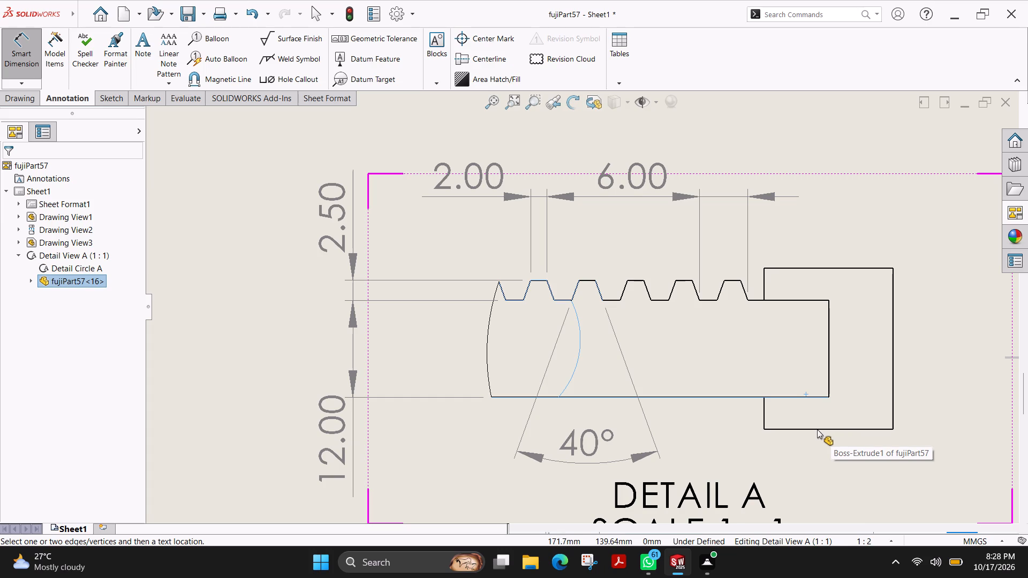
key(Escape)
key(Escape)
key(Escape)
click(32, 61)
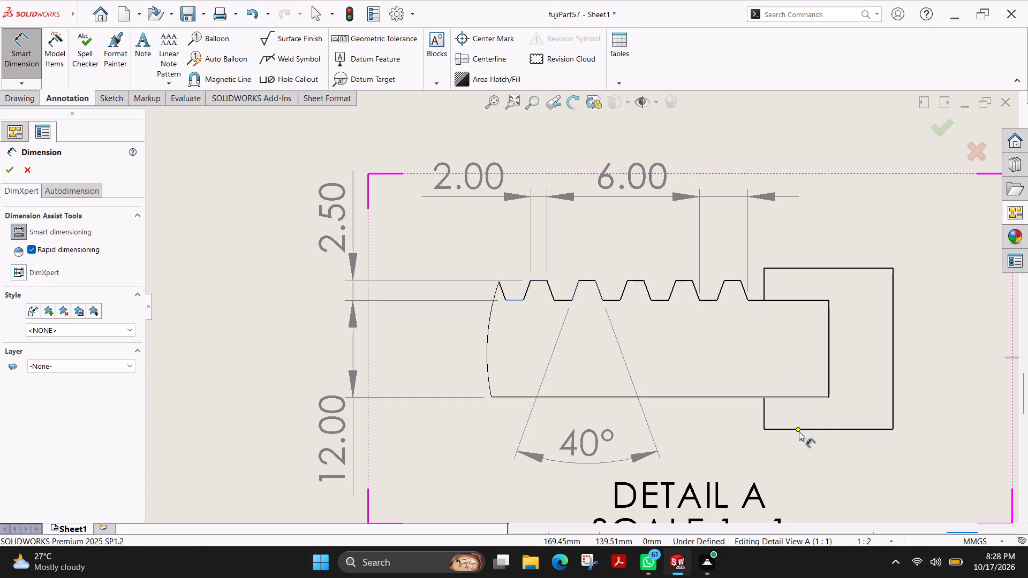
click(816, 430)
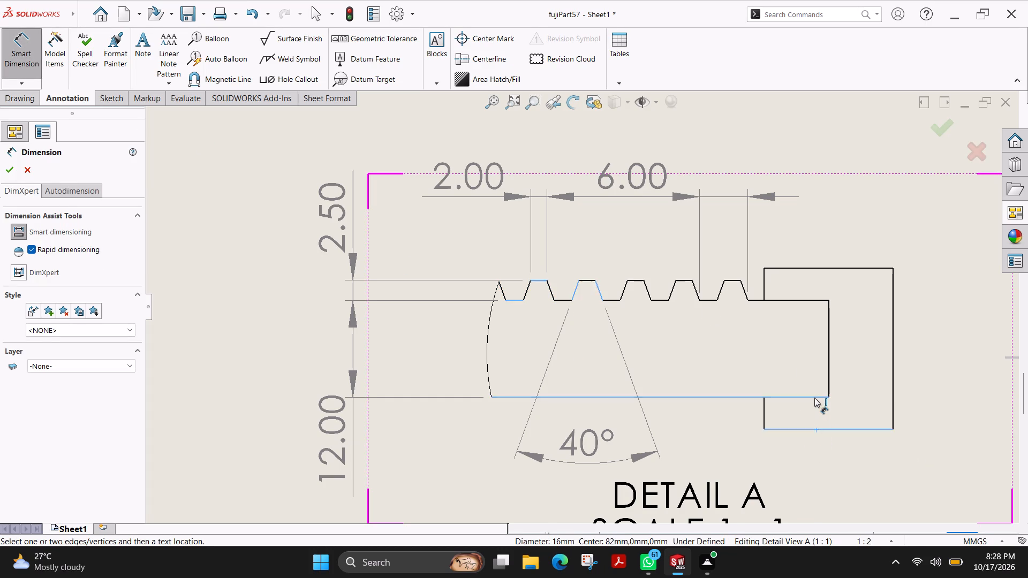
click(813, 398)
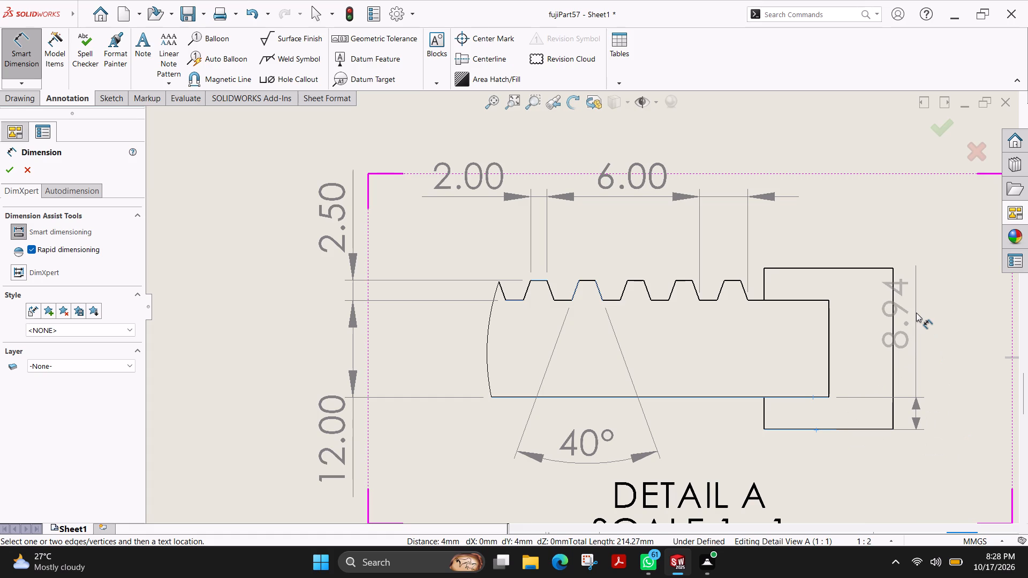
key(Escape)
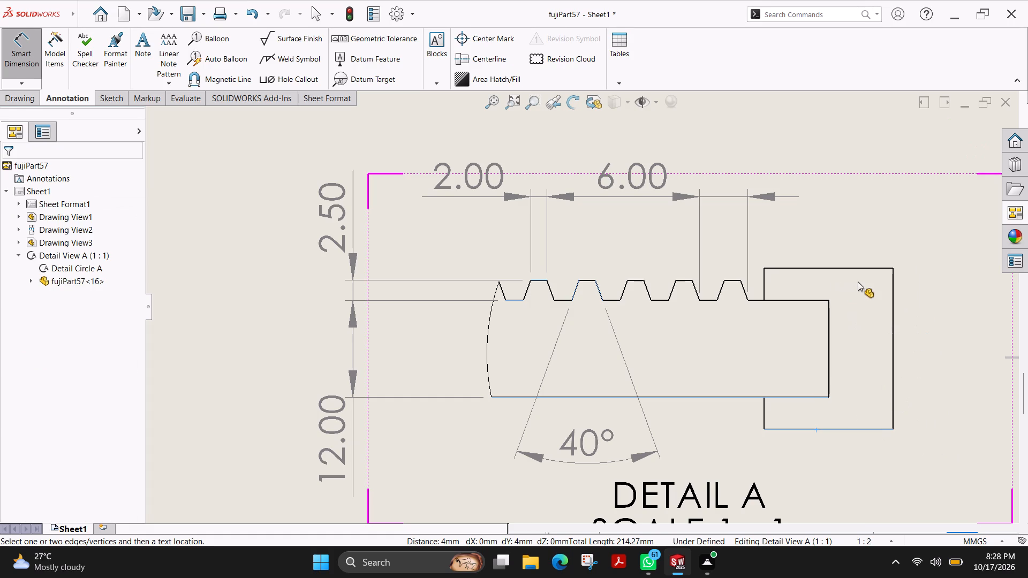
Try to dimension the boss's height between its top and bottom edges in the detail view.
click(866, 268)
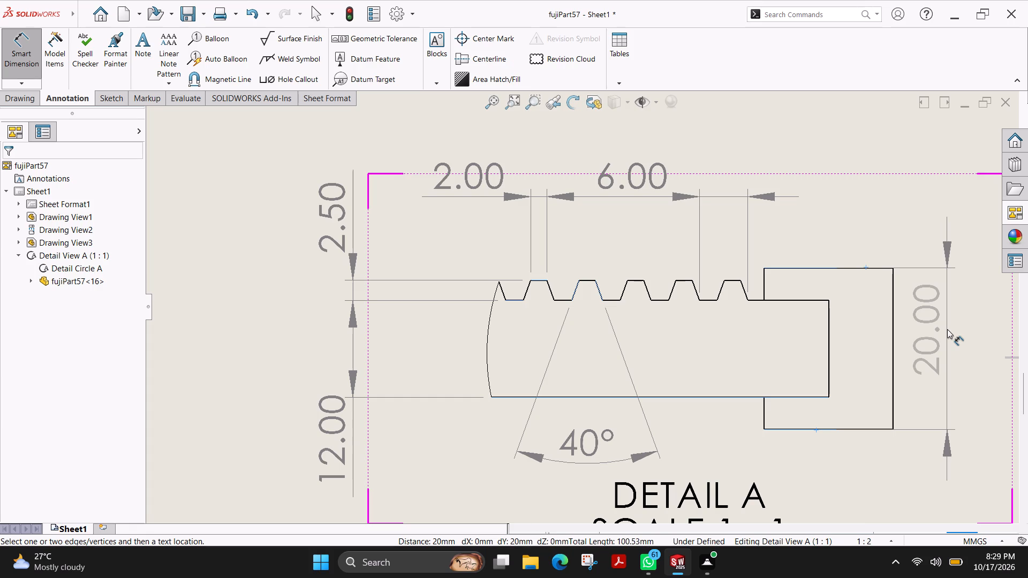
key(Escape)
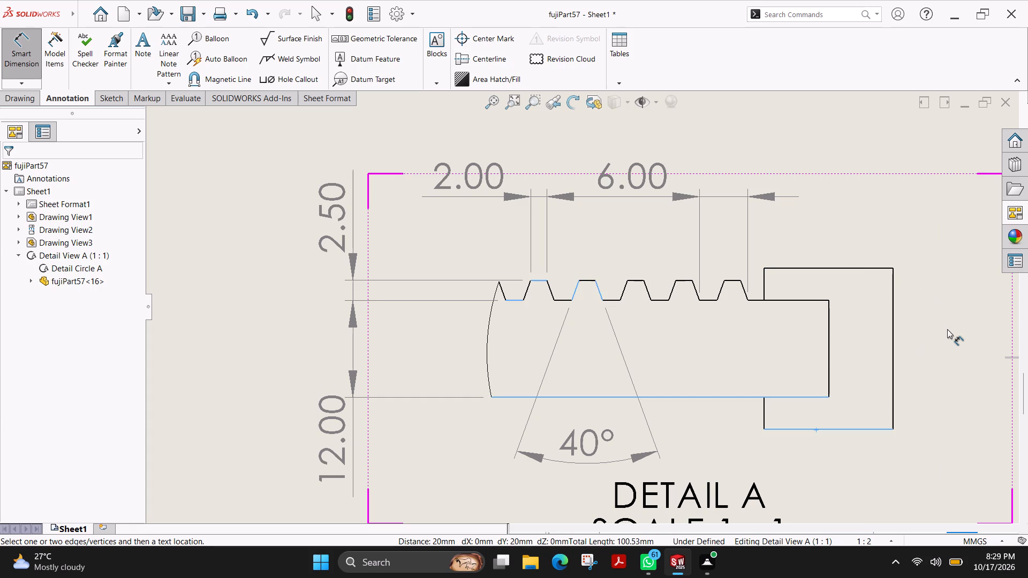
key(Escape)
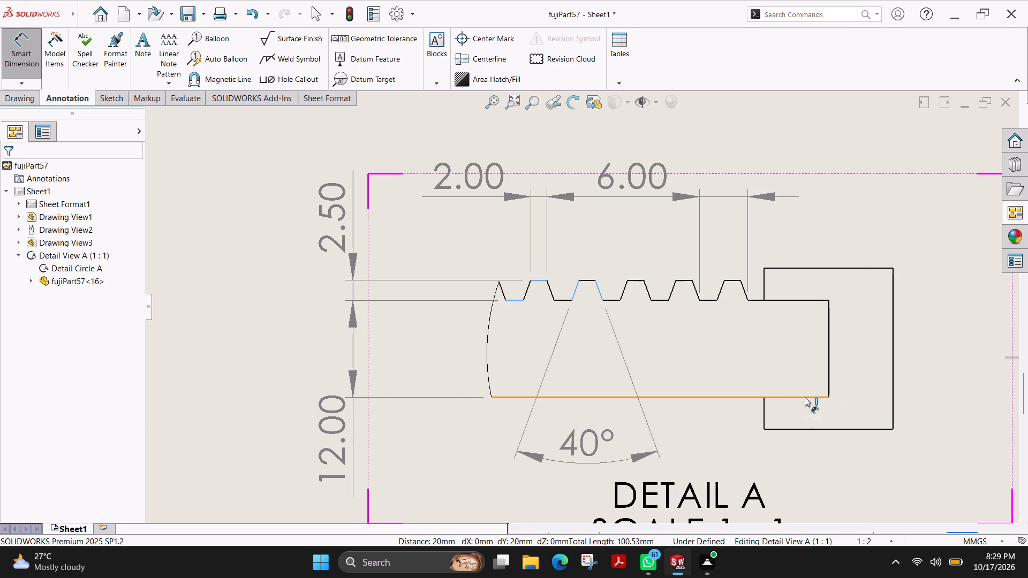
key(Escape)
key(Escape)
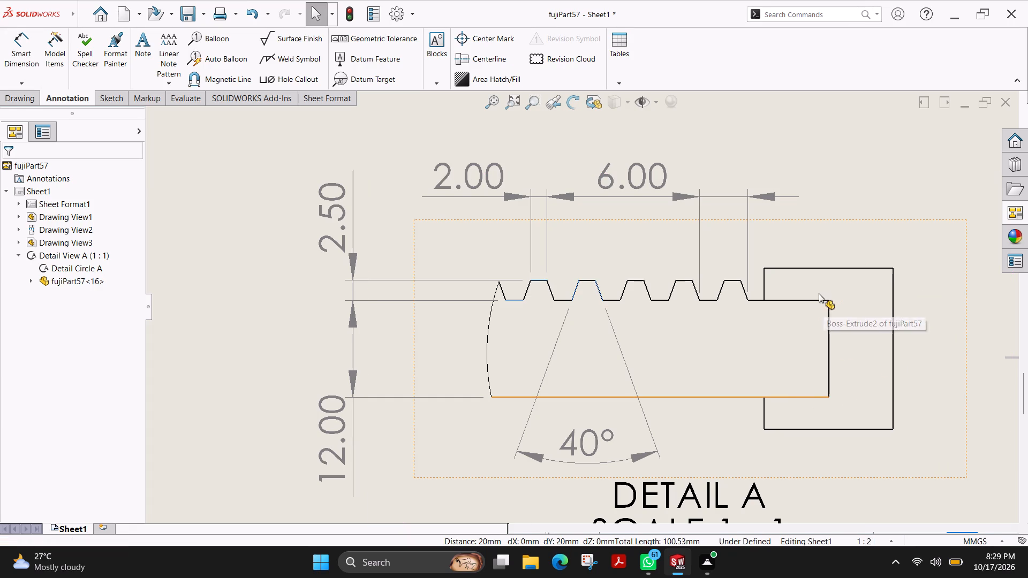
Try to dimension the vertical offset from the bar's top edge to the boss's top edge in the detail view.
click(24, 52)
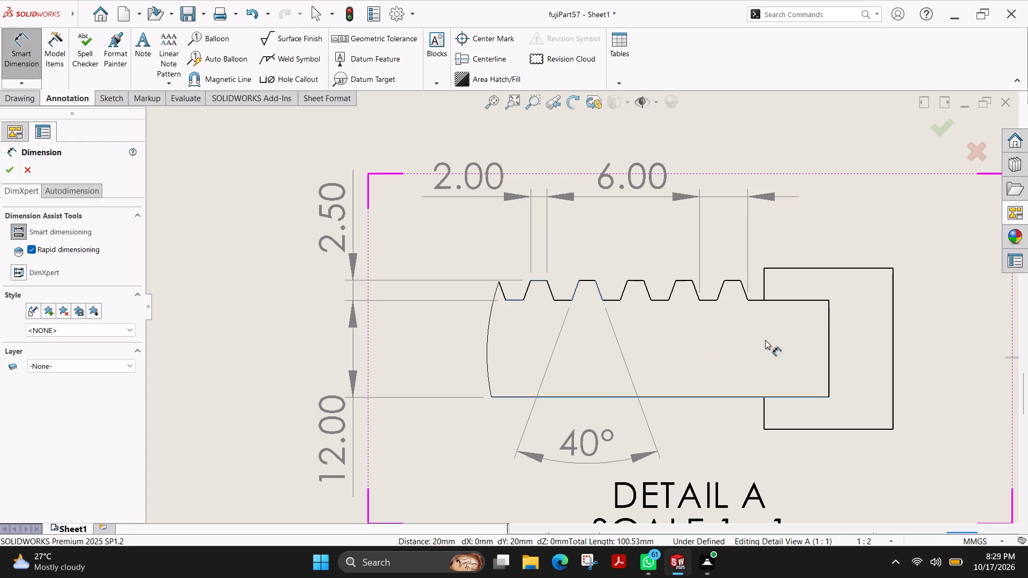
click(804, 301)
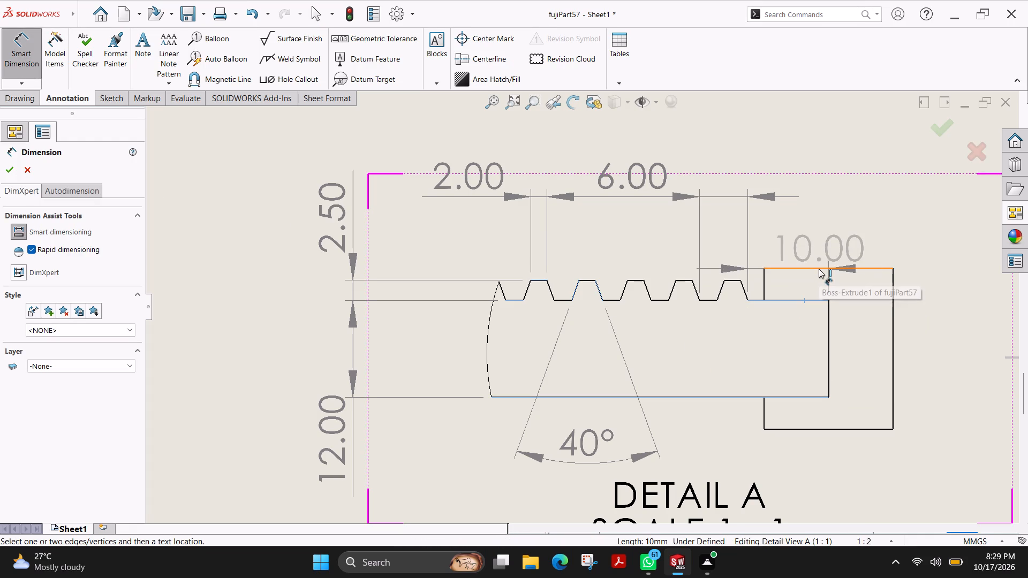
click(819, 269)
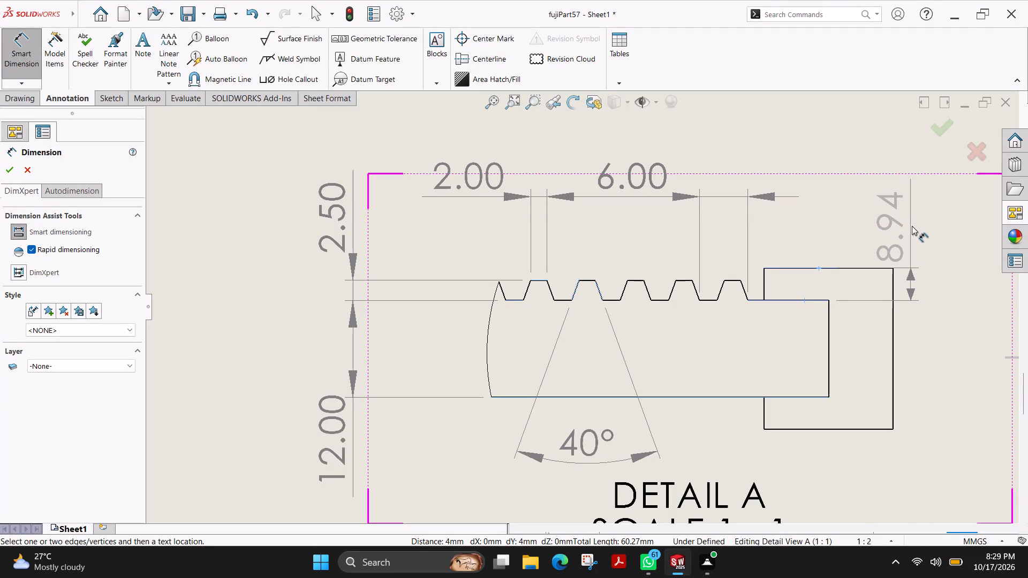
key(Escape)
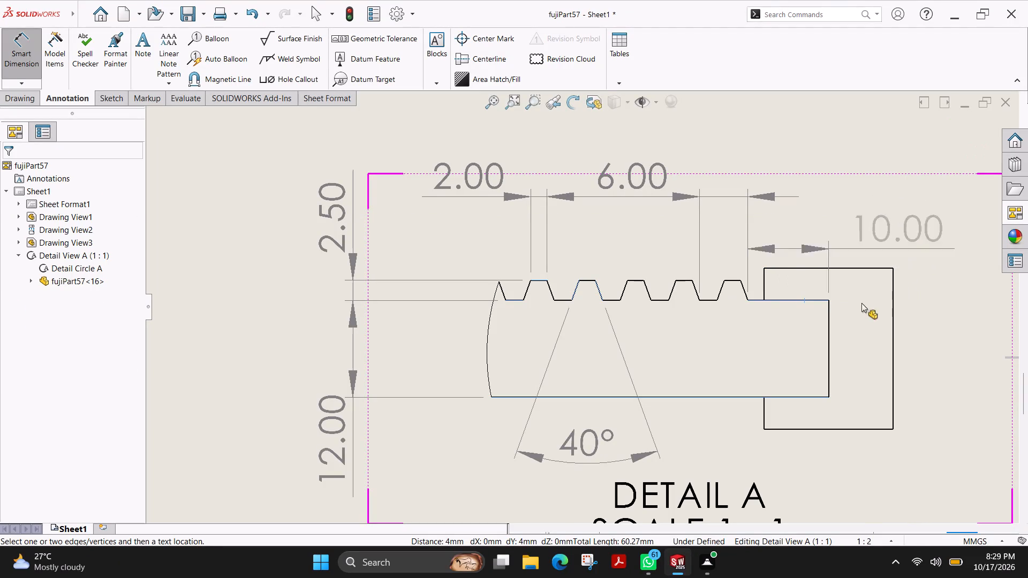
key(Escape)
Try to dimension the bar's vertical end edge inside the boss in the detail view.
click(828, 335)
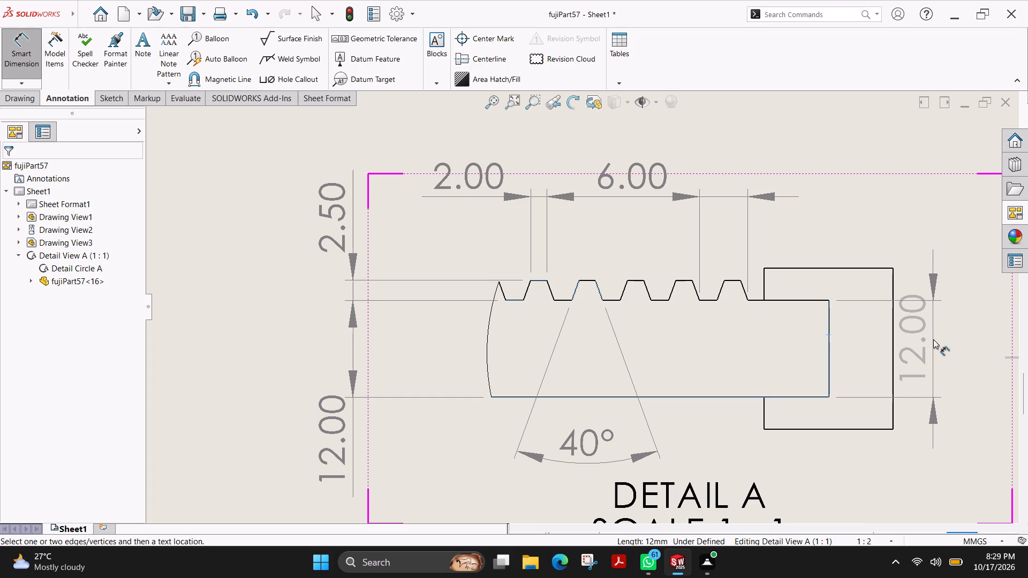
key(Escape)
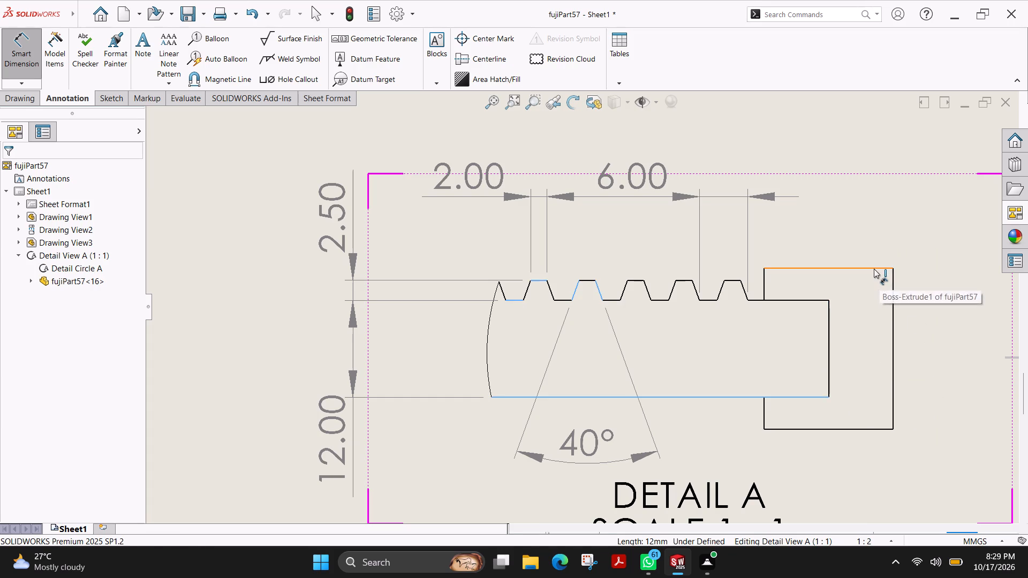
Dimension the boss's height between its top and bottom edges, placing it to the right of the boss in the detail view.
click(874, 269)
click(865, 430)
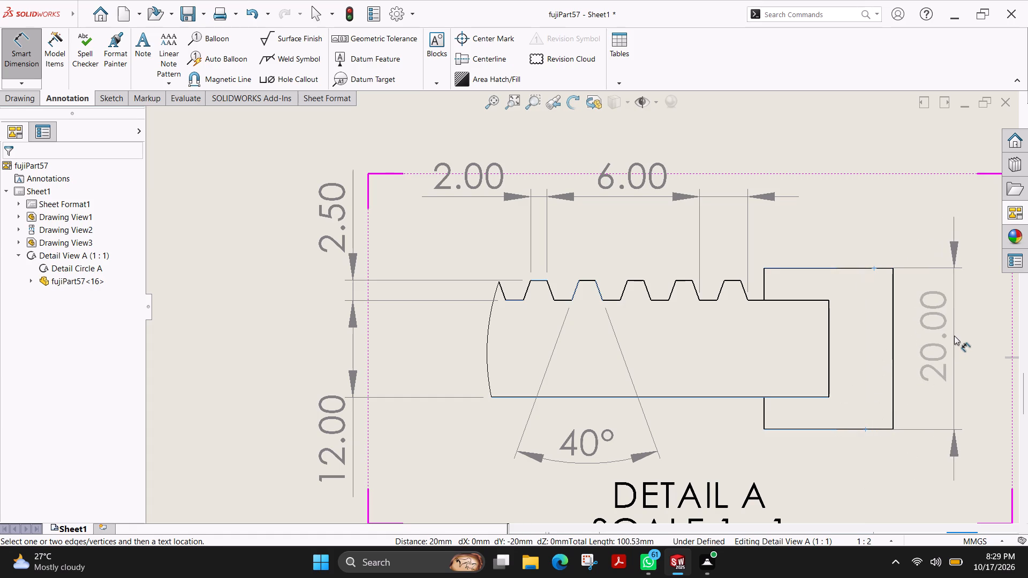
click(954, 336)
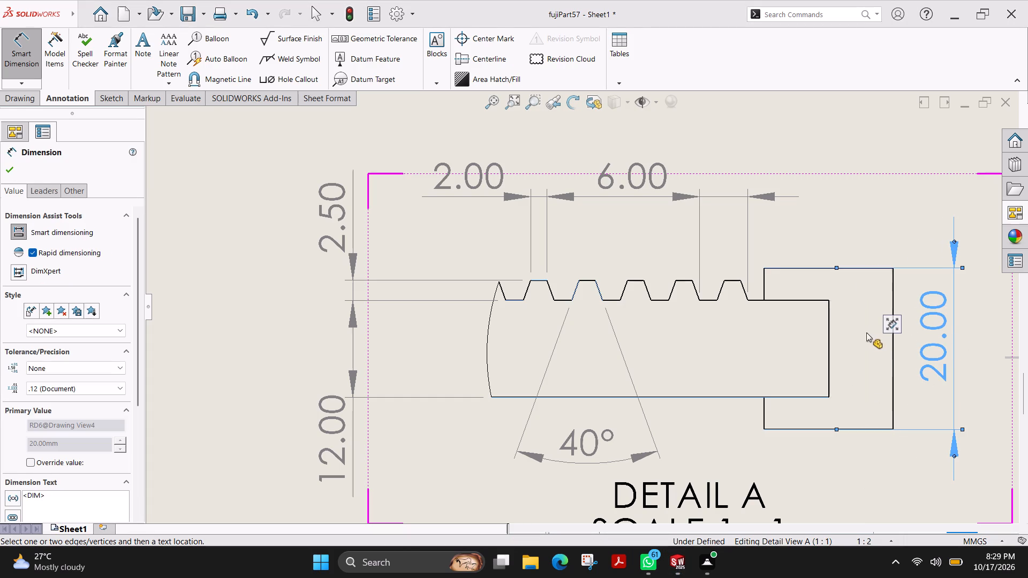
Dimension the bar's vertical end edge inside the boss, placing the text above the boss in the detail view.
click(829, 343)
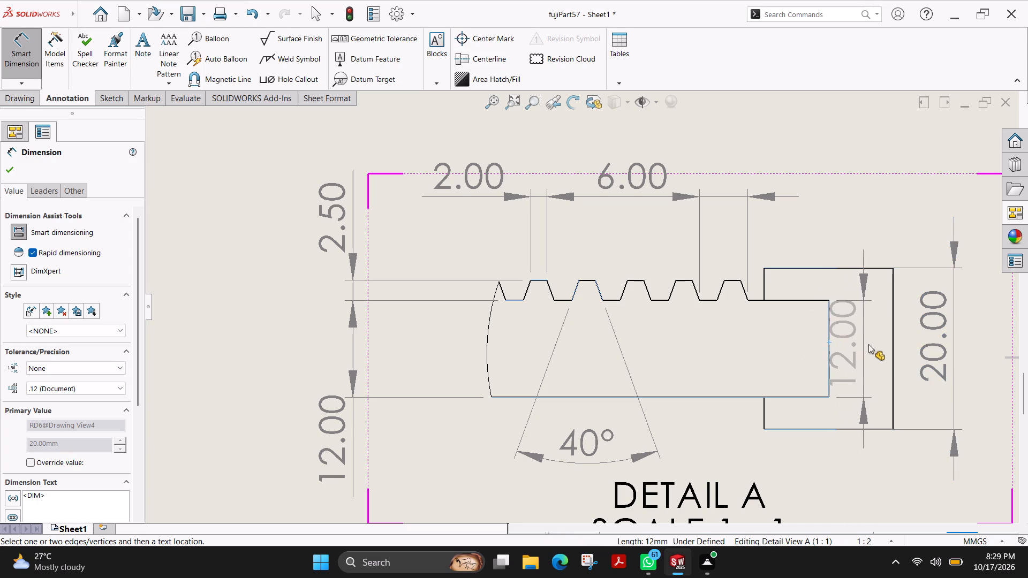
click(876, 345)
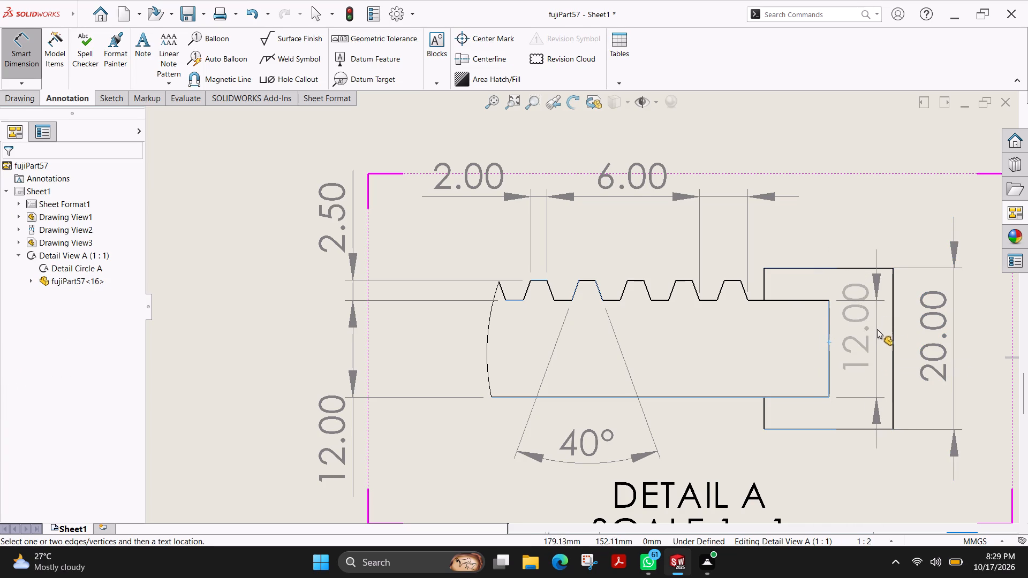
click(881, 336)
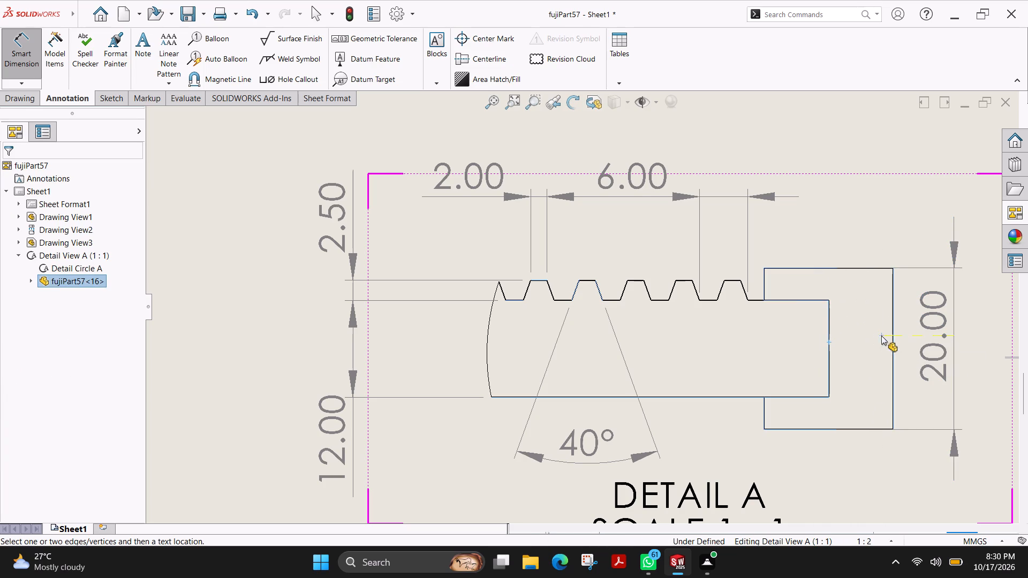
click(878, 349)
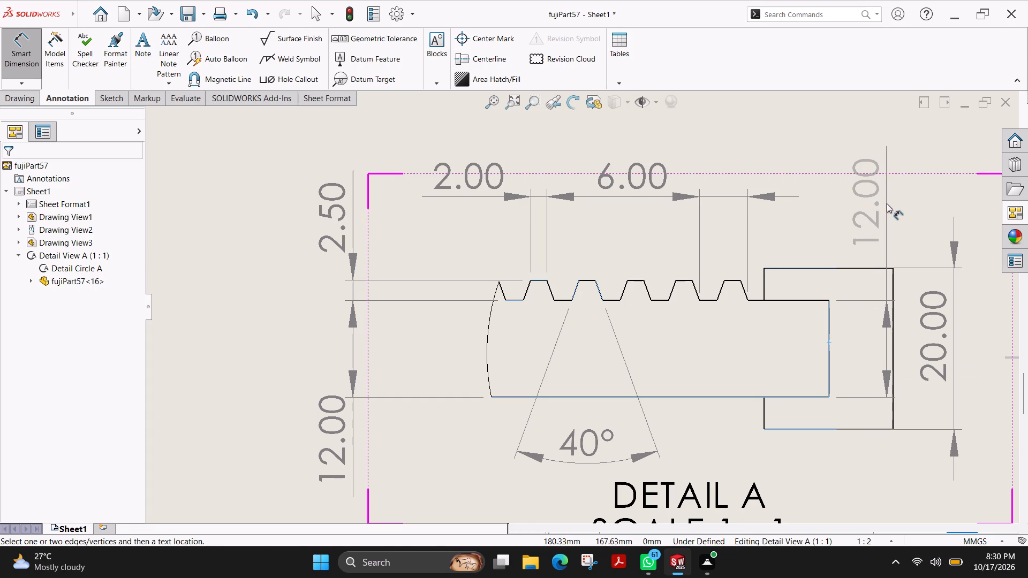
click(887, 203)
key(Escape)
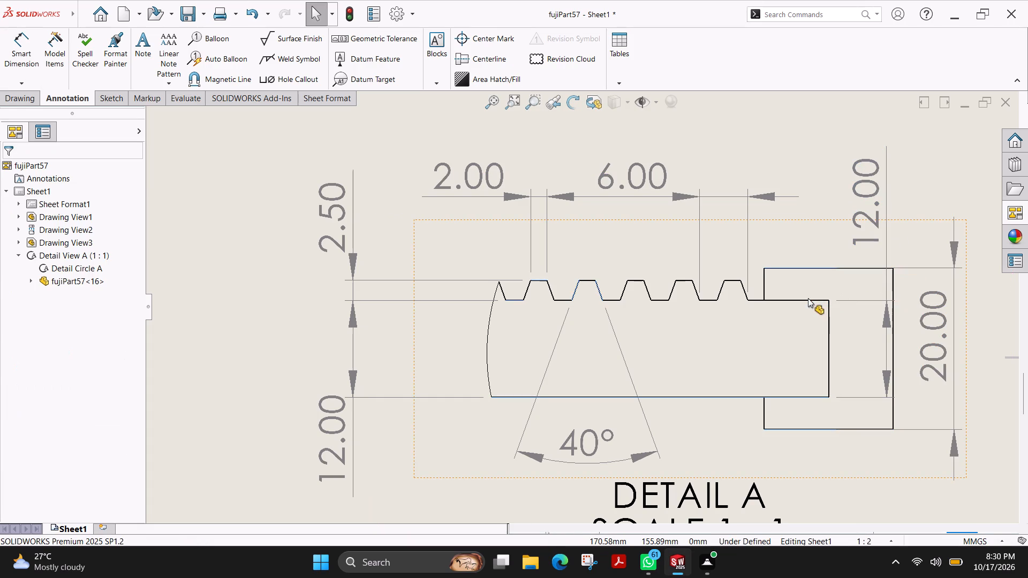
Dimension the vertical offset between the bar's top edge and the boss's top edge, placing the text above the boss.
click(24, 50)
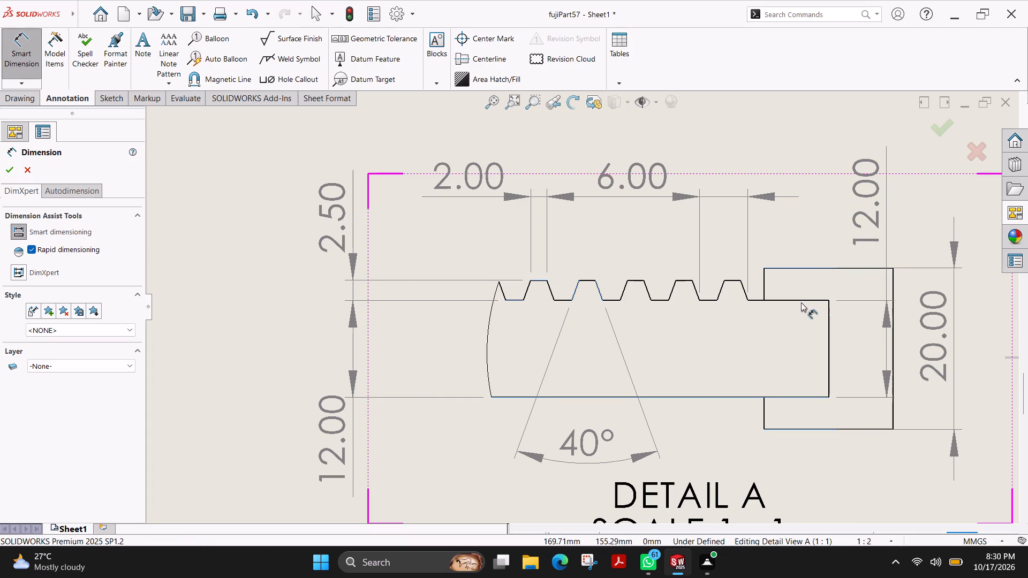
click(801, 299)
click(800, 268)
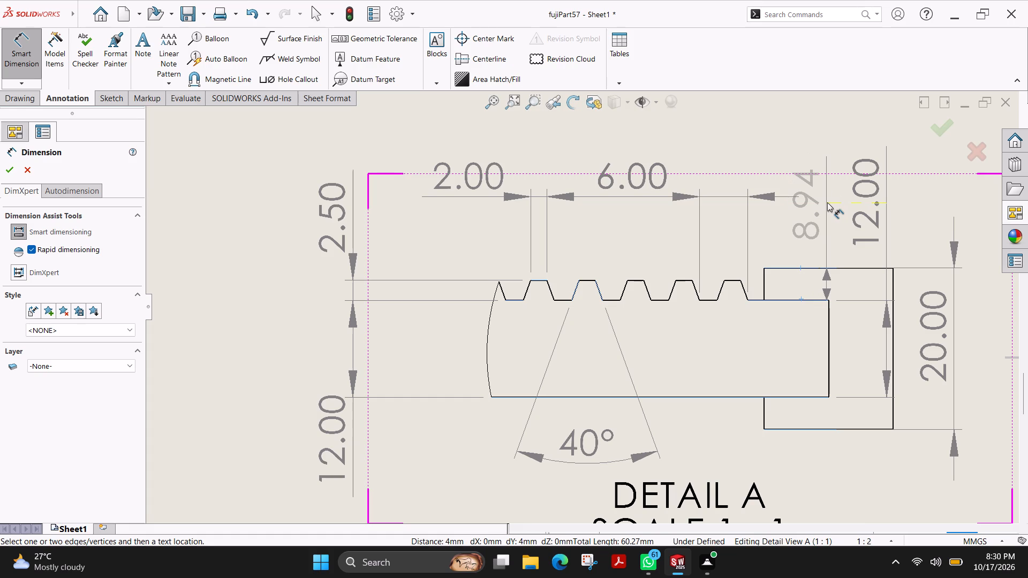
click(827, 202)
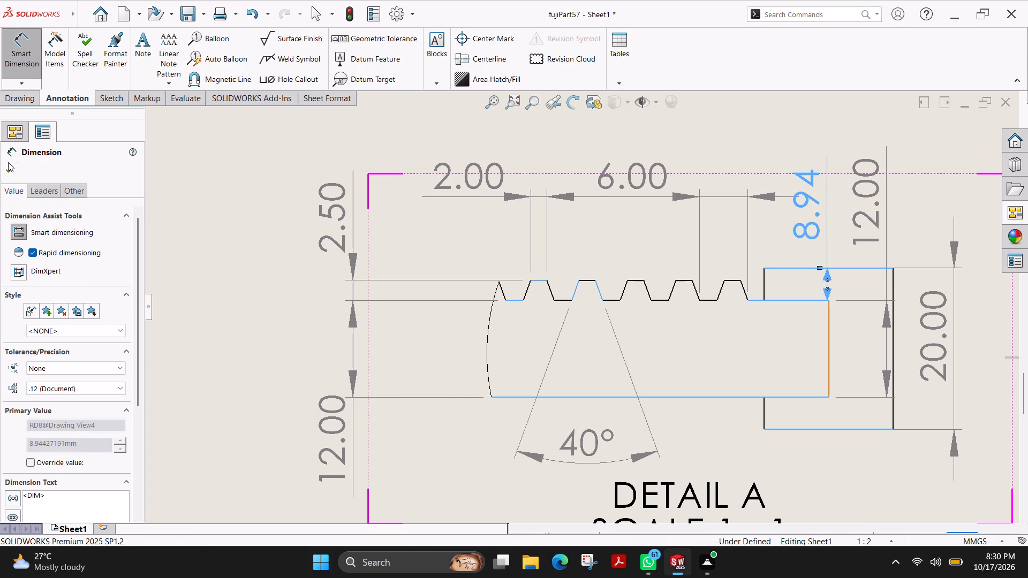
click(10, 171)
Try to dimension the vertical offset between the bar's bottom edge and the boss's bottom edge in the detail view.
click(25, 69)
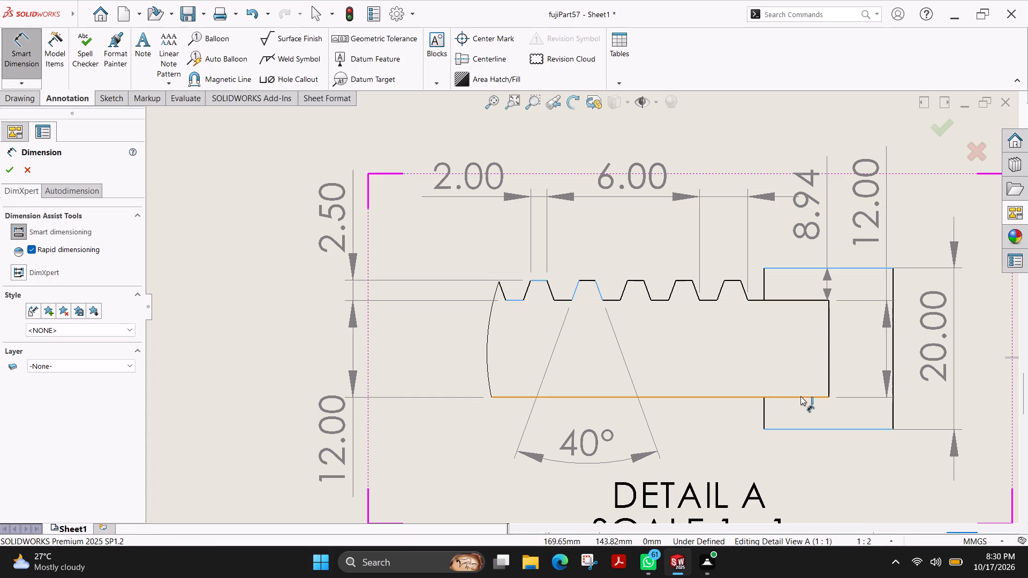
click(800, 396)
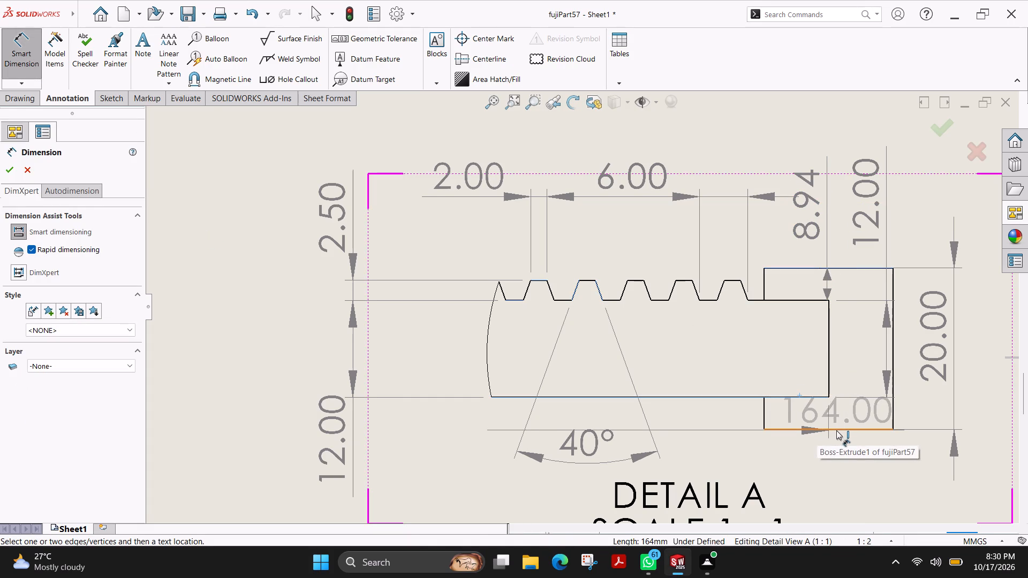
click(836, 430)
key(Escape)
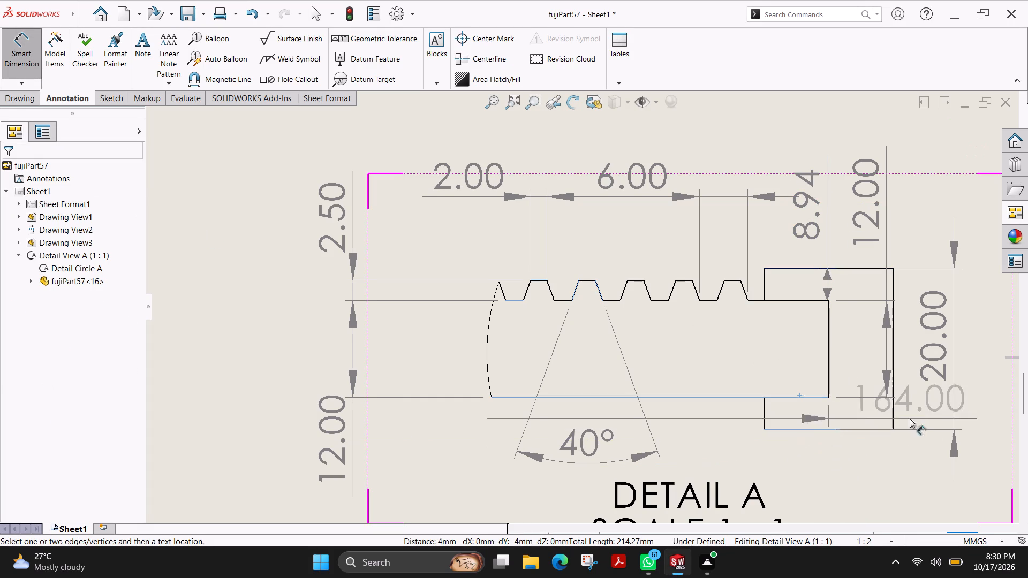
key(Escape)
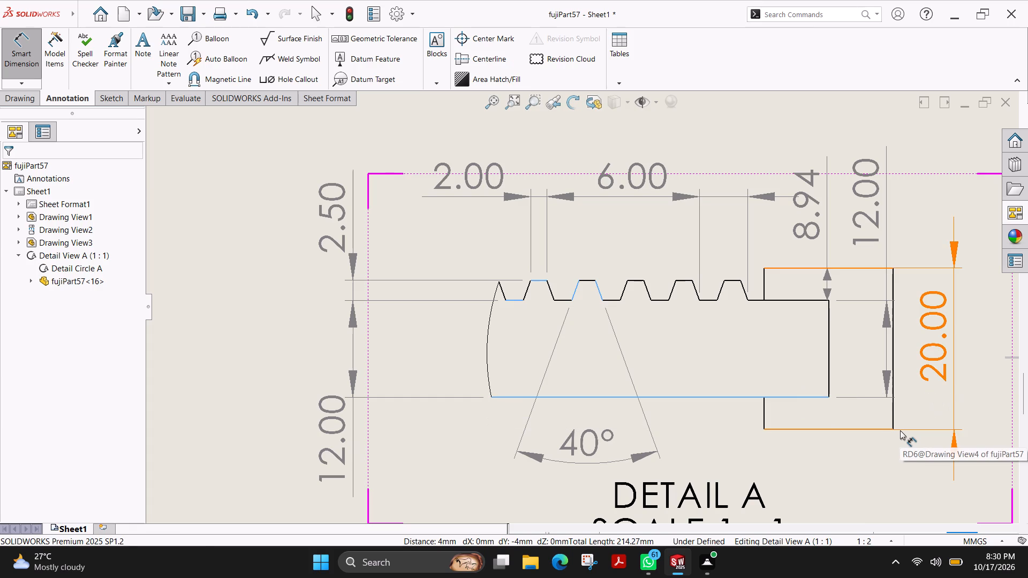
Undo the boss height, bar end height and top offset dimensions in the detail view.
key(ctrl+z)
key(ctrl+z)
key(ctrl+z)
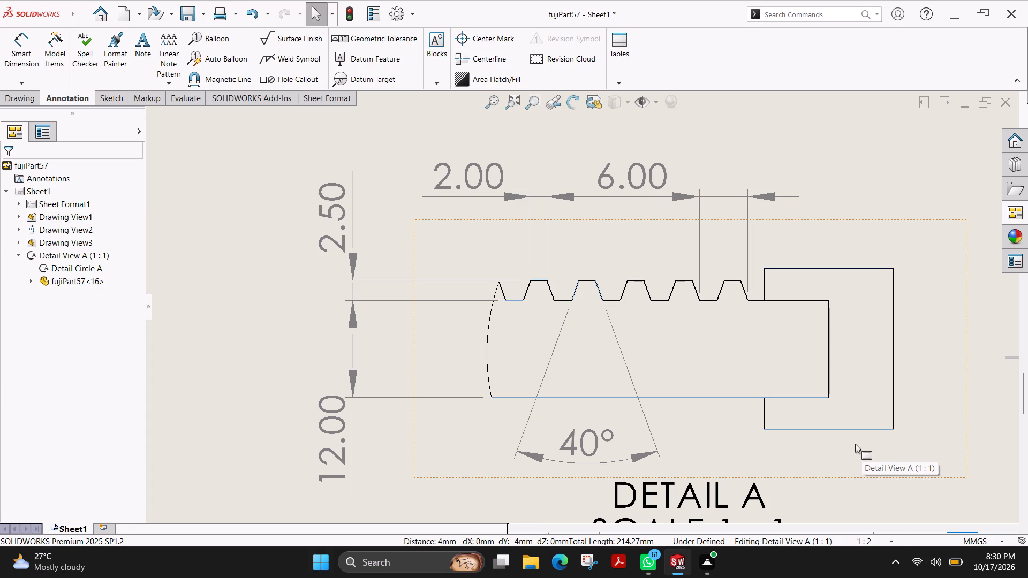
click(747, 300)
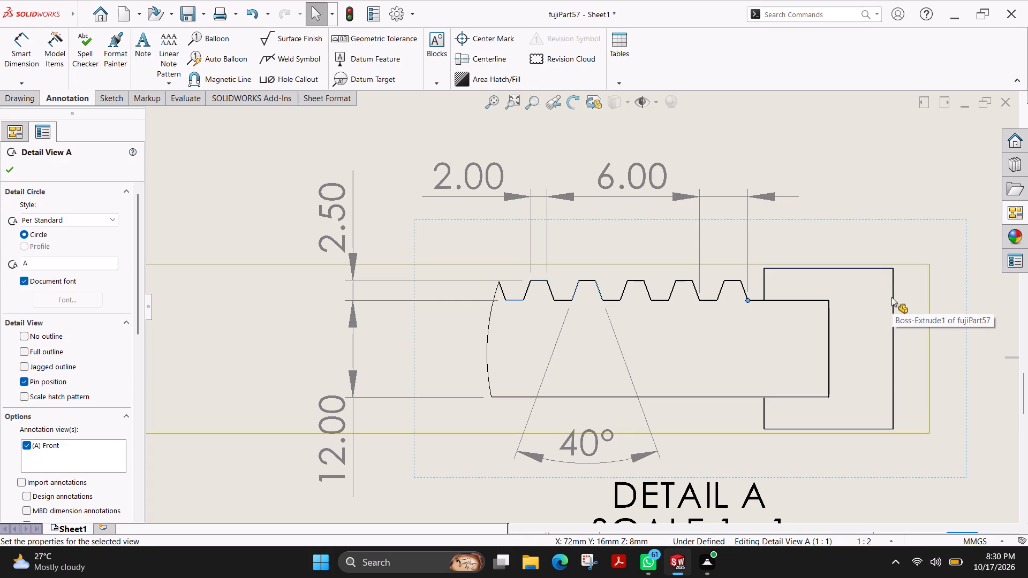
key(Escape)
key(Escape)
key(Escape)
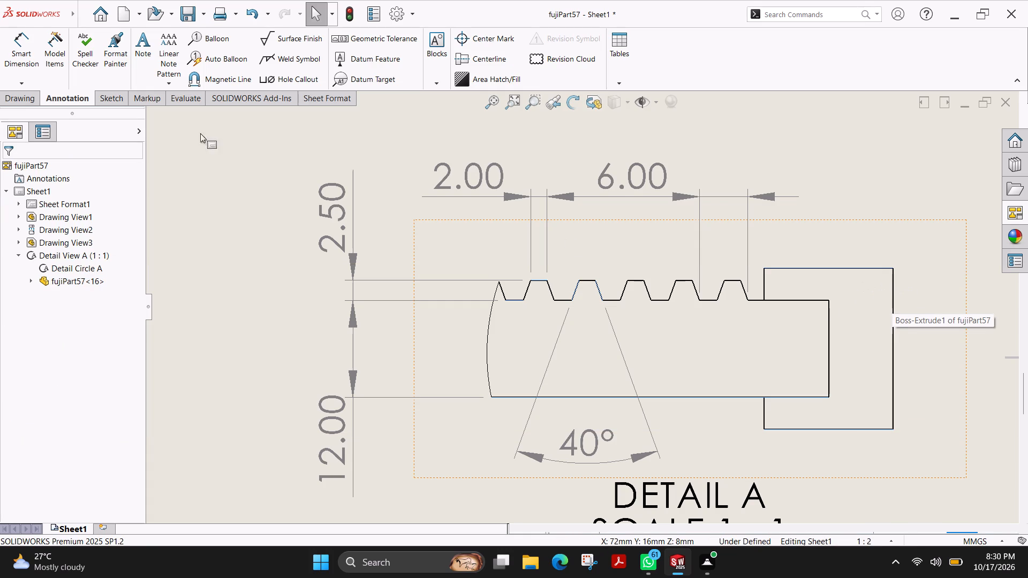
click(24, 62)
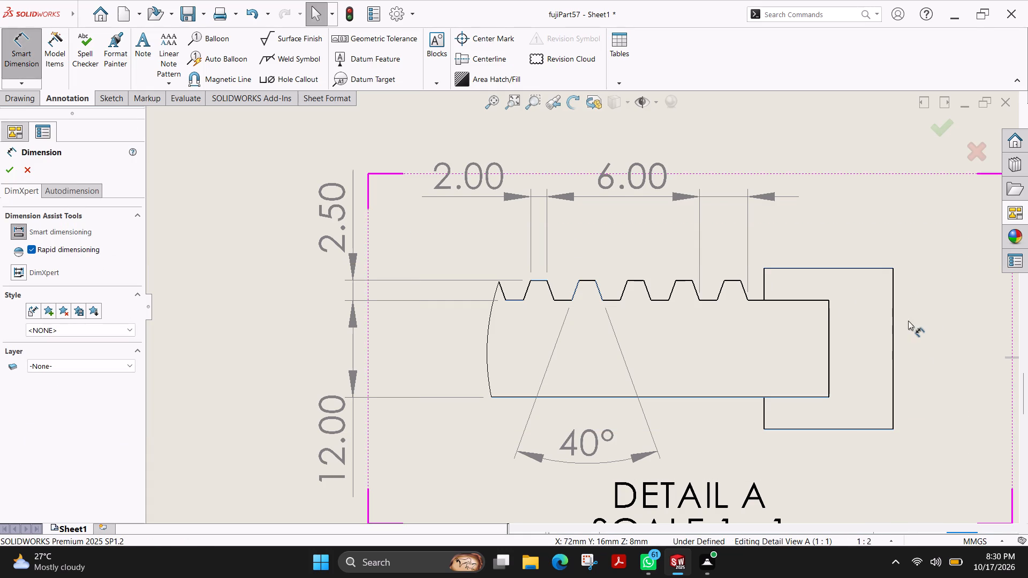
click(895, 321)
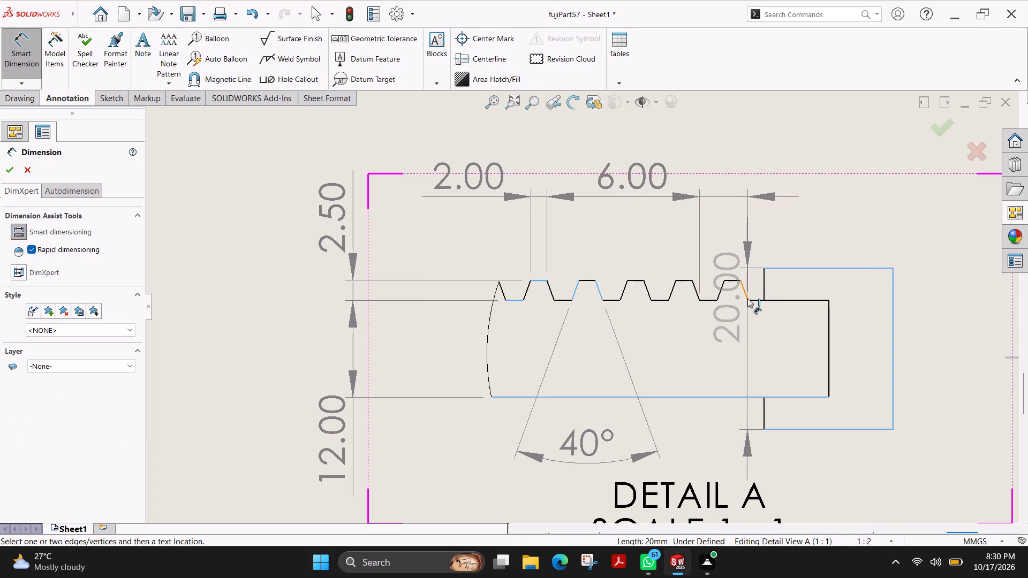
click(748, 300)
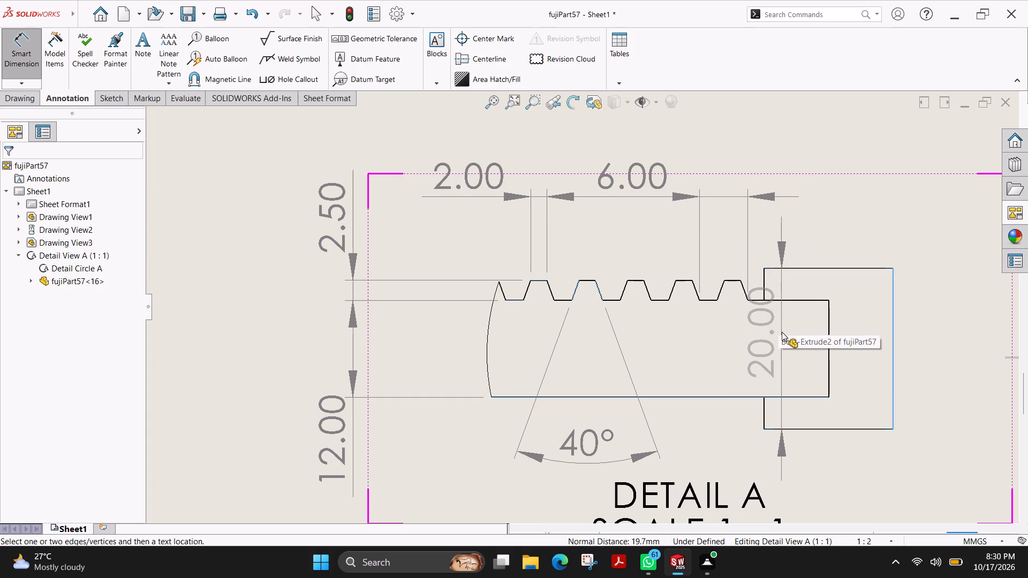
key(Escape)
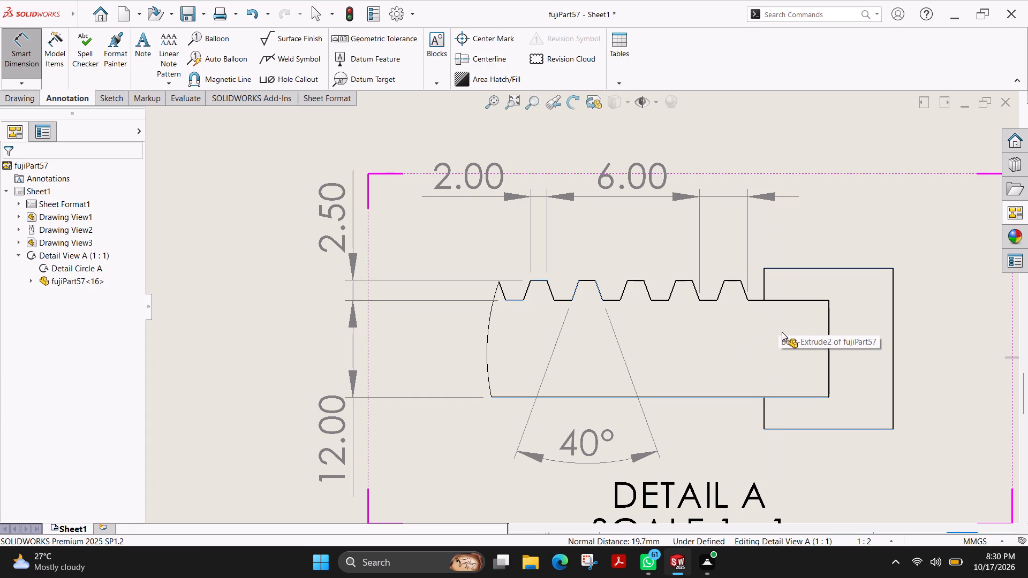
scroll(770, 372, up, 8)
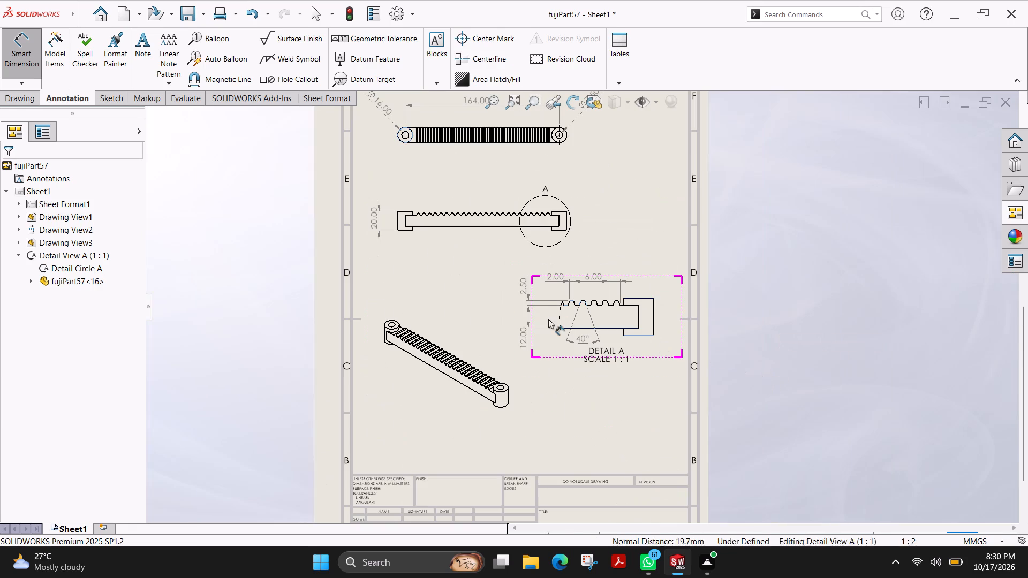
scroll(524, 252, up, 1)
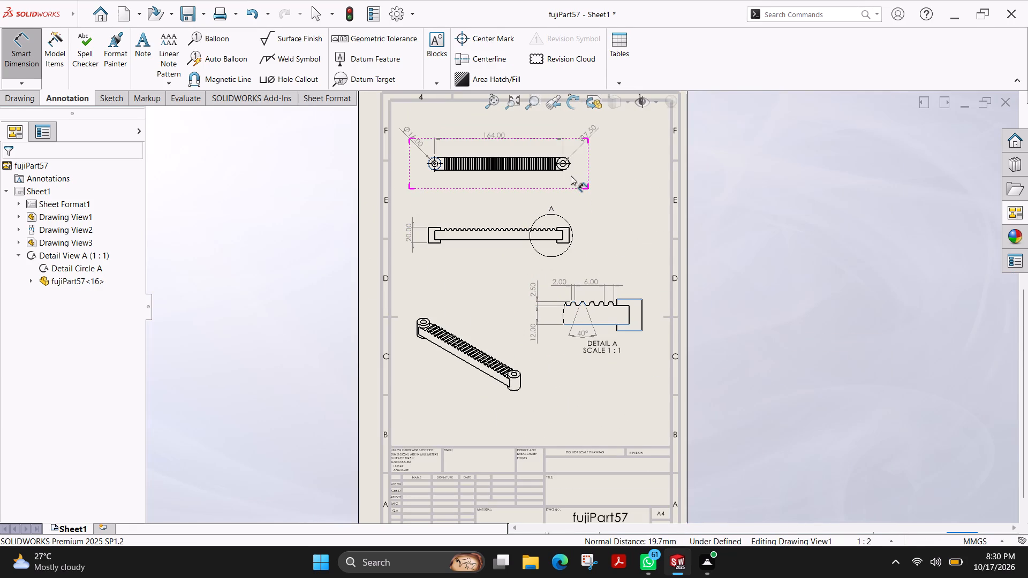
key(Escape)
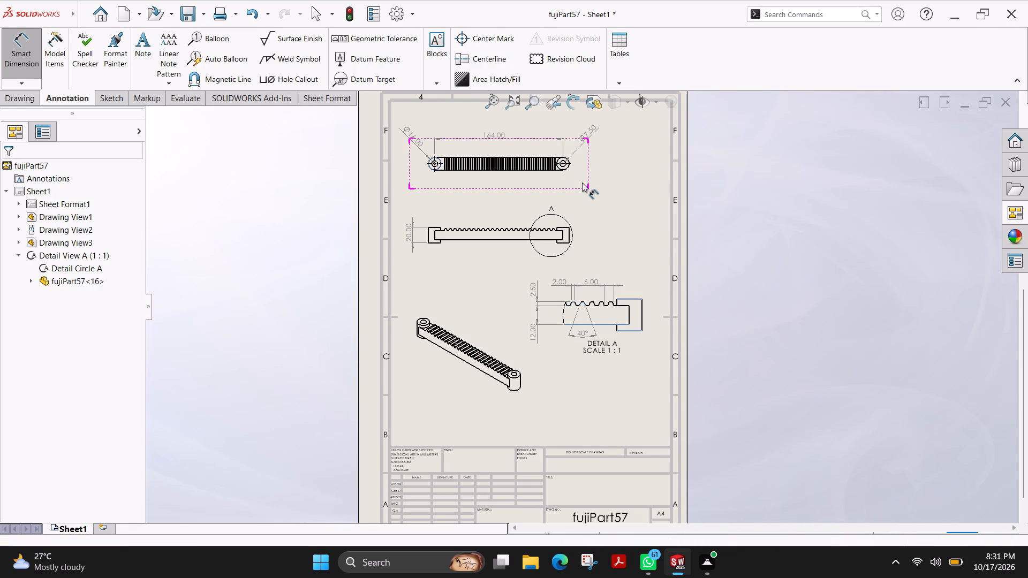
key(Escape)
Set the display style of the top view, parent of the front and detail views, to Shaded With Edges.
click(575, 175)
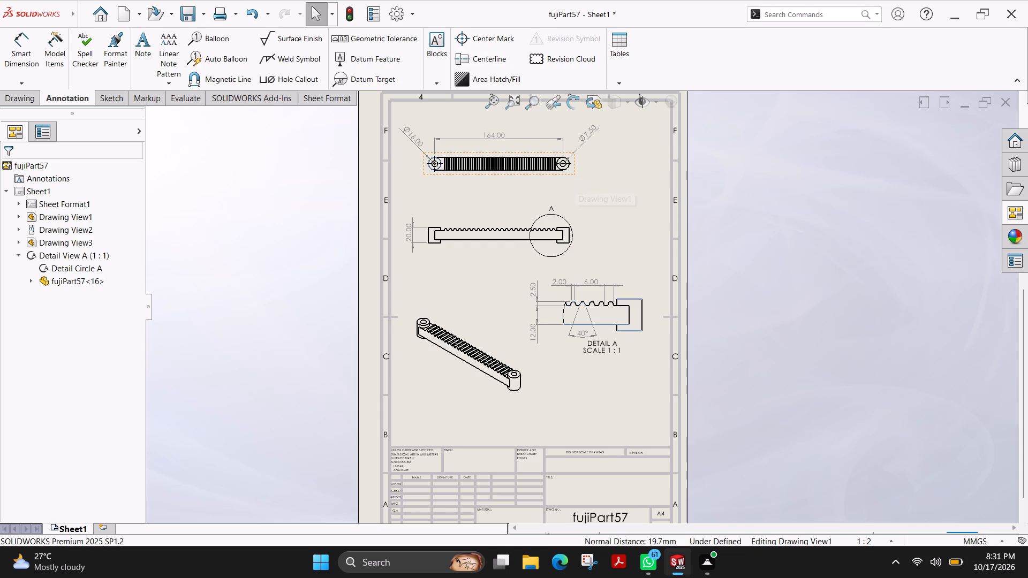
scroll(140, 335, down, 4)
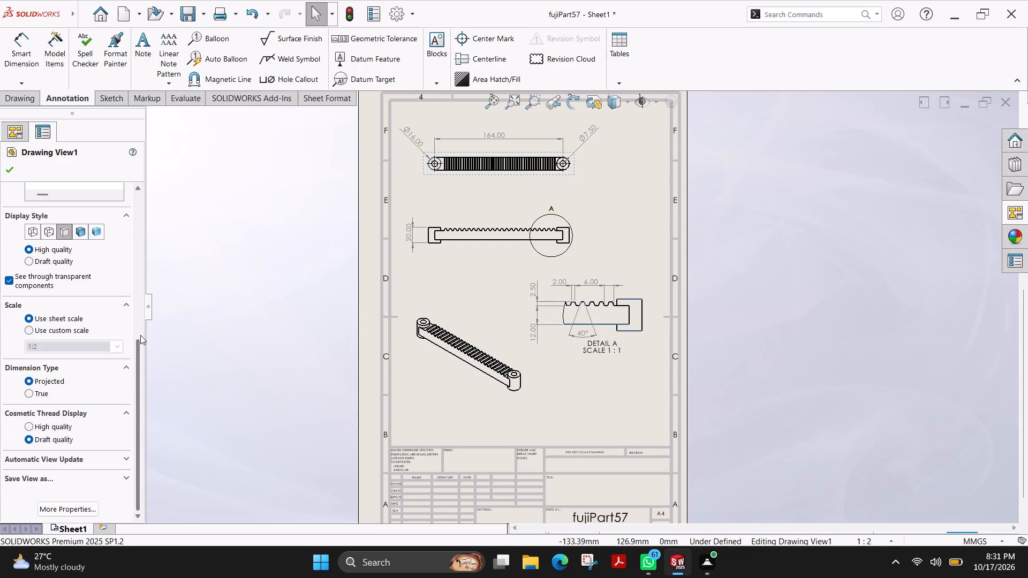
click(80, 235)
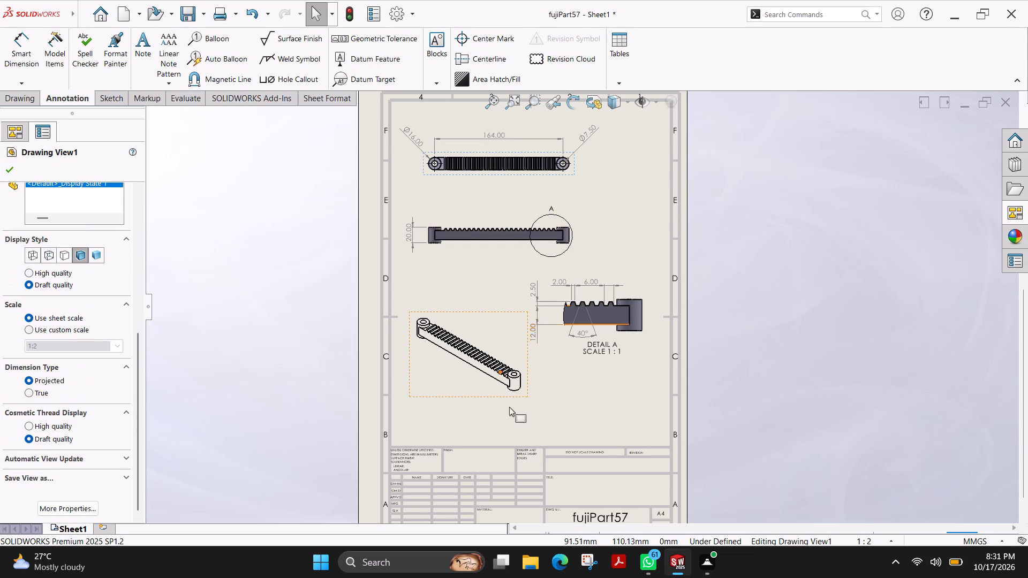
click(12, 171)
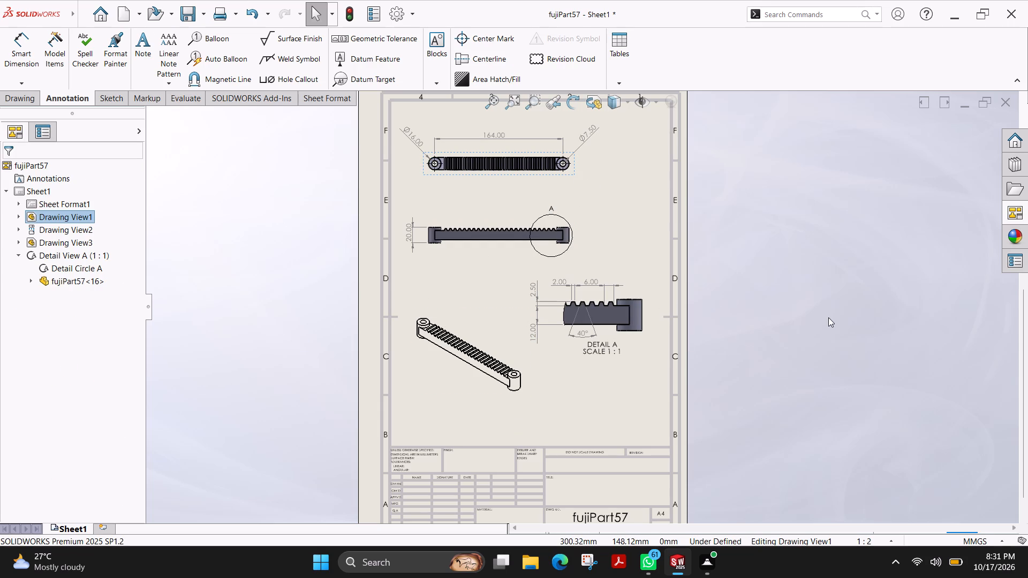
Set the isometric view's display style to Shaded With Edges.
click(526, 390)
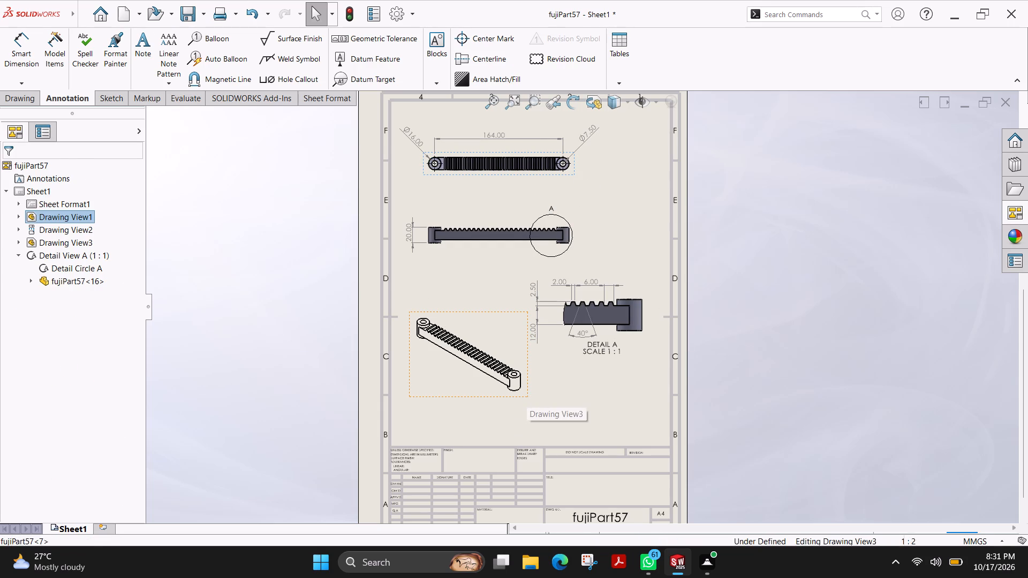
scroll(99, 327, down, 3)
click(80, 253)
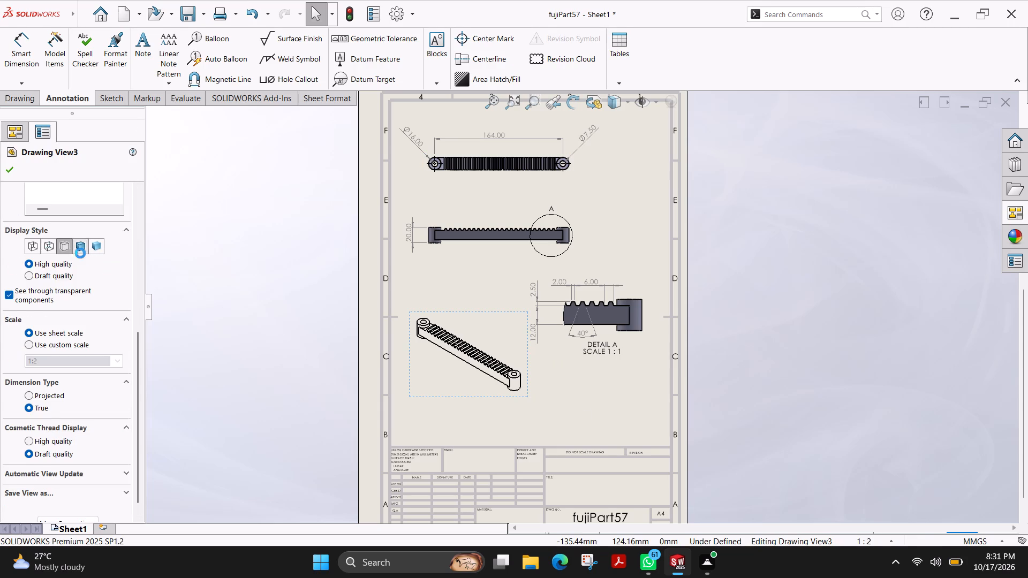
click(11, 169)
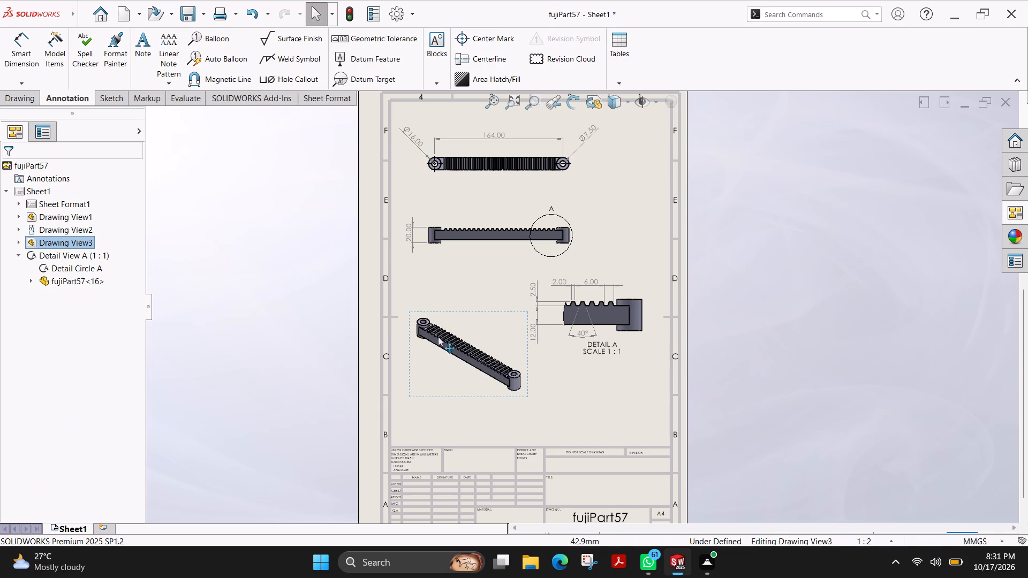
Save the drawing as fujiPart57 in the solid works folder inside the Desktop's fuji plot file folder.
key(ctrl+s)
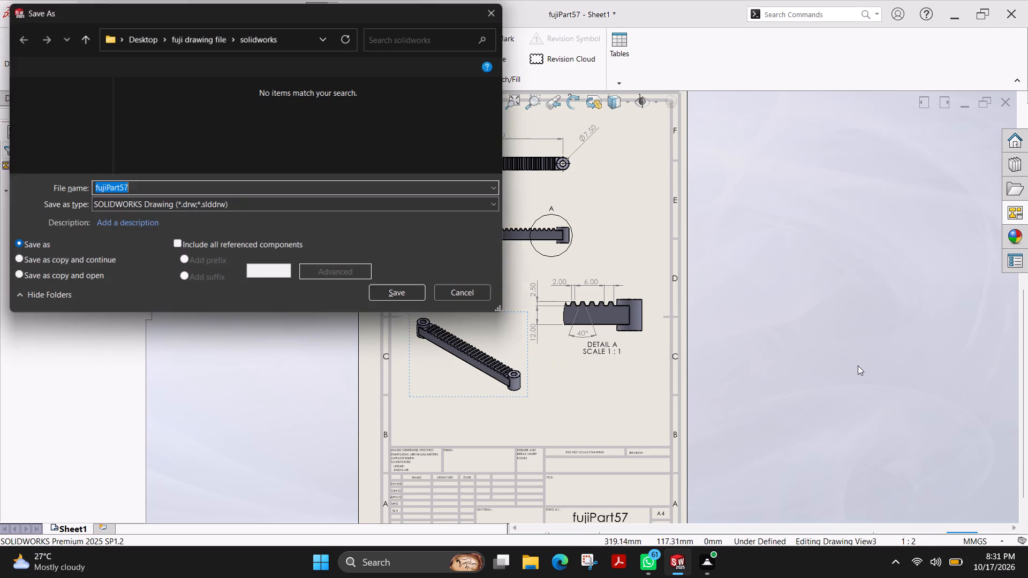
click(145, 40)
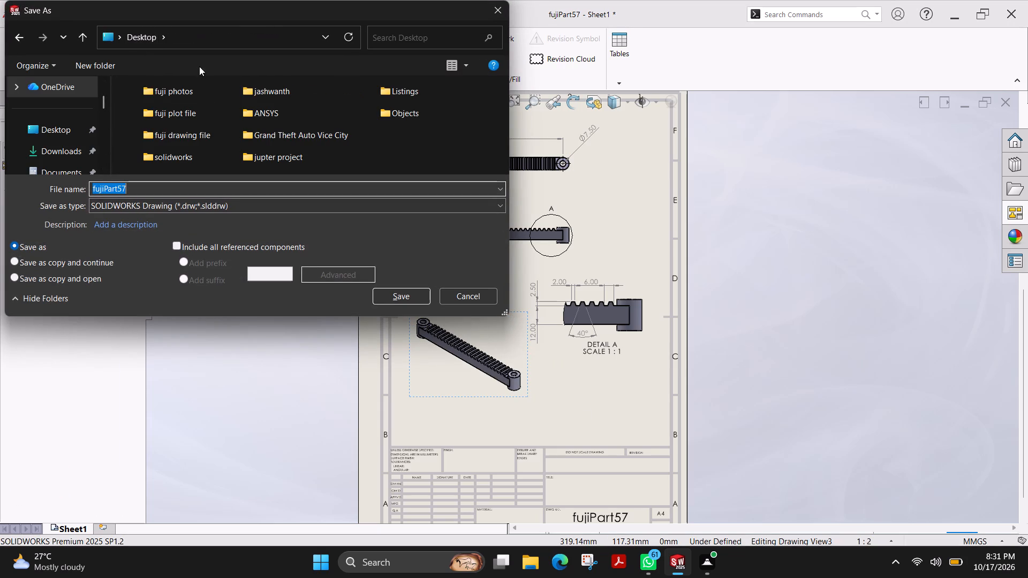
double_click(190, 111)
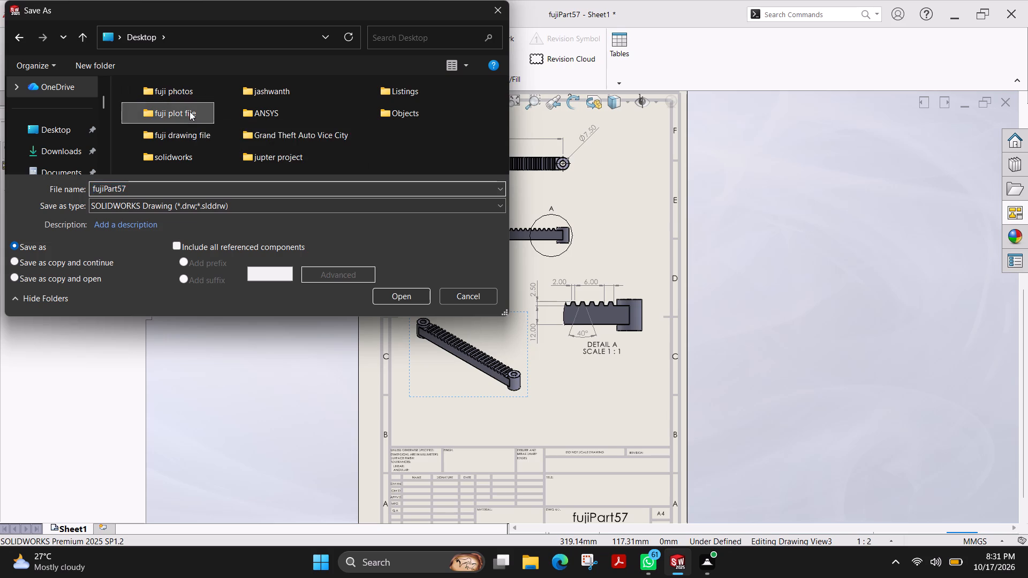
double_click(190, 111)
scroll(190, 111, down, 11)
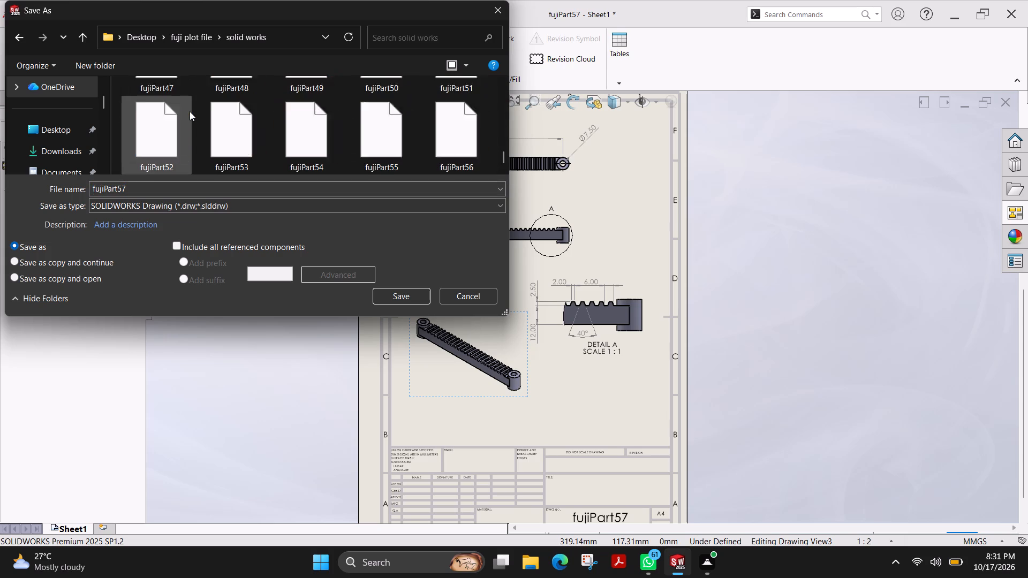
scroll(190, 111, down, 15)
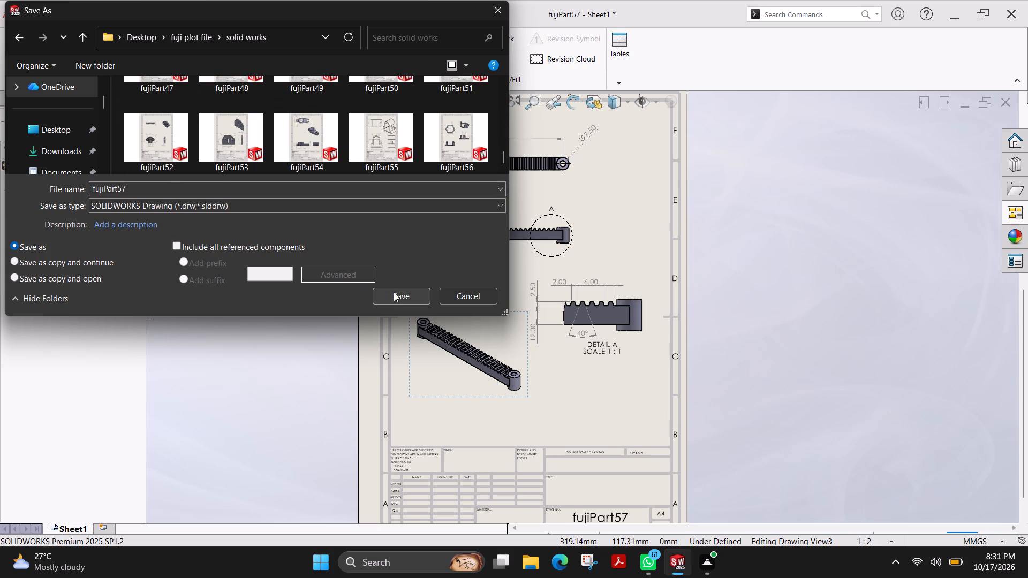
click(394, 292)
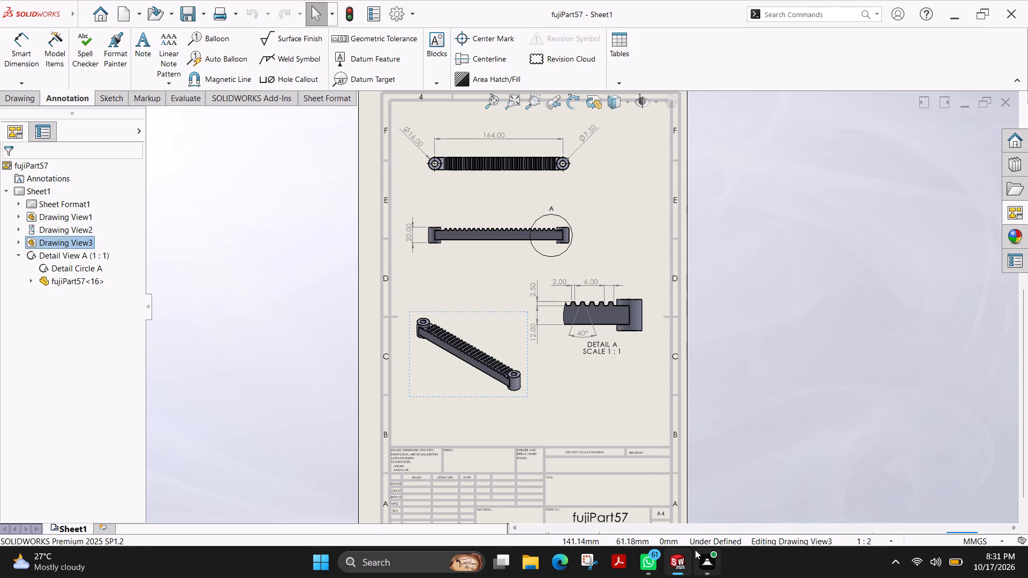